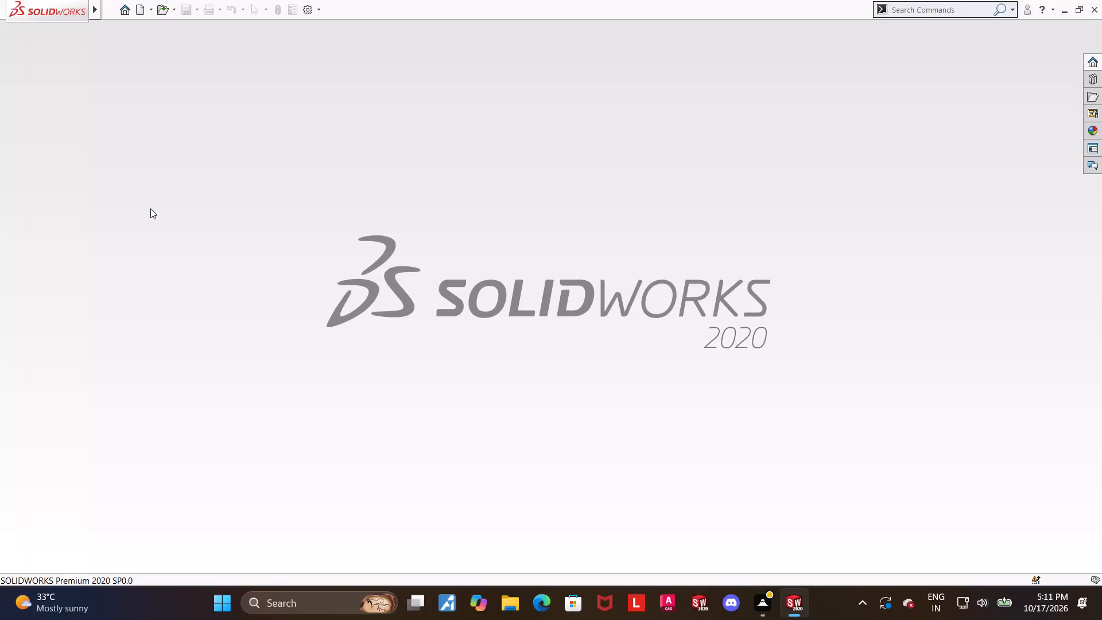
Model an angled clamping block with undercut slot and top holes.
Create a new part document with its units set to IPS (inch, pound, second).
left_click(136, 16)
double_click(281, 289)
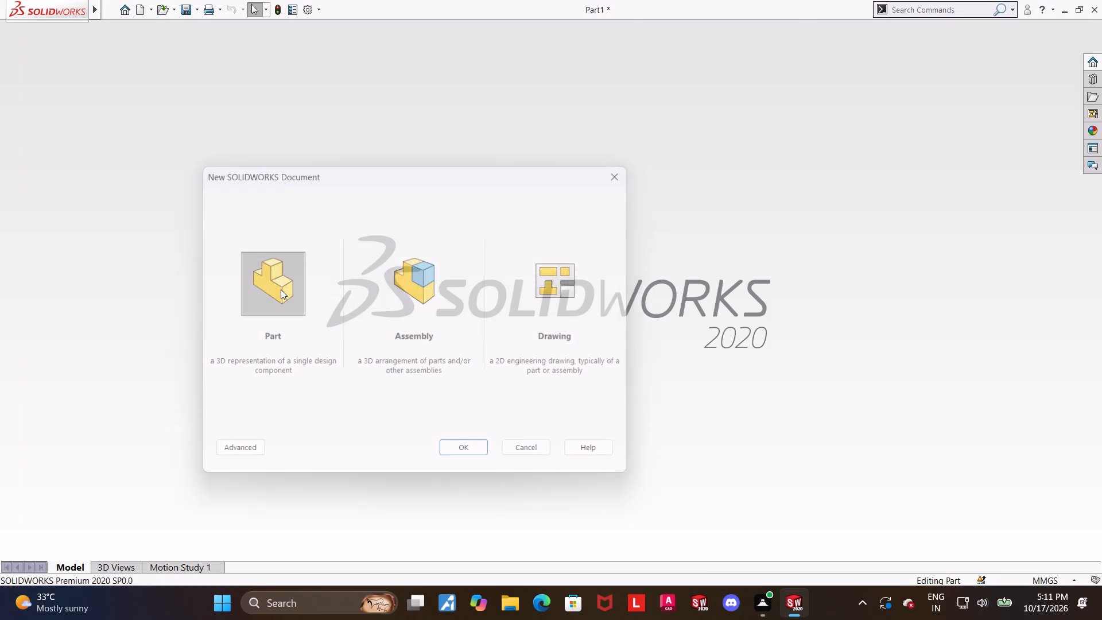
left_click(1046, 579)
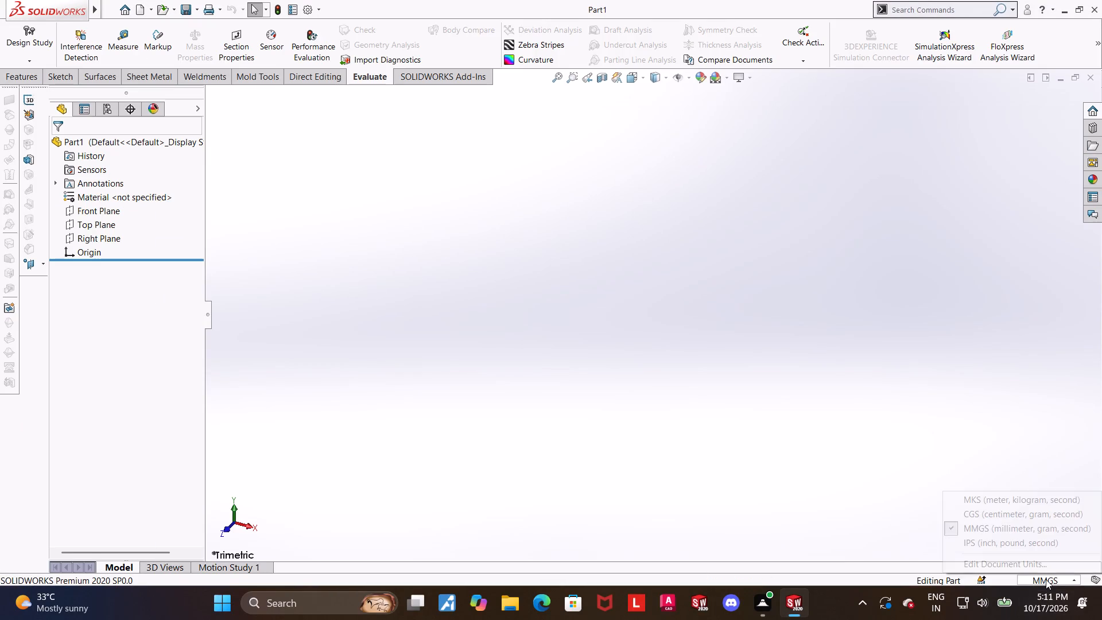
left_click(1038, 545)
left_click(666, 345)
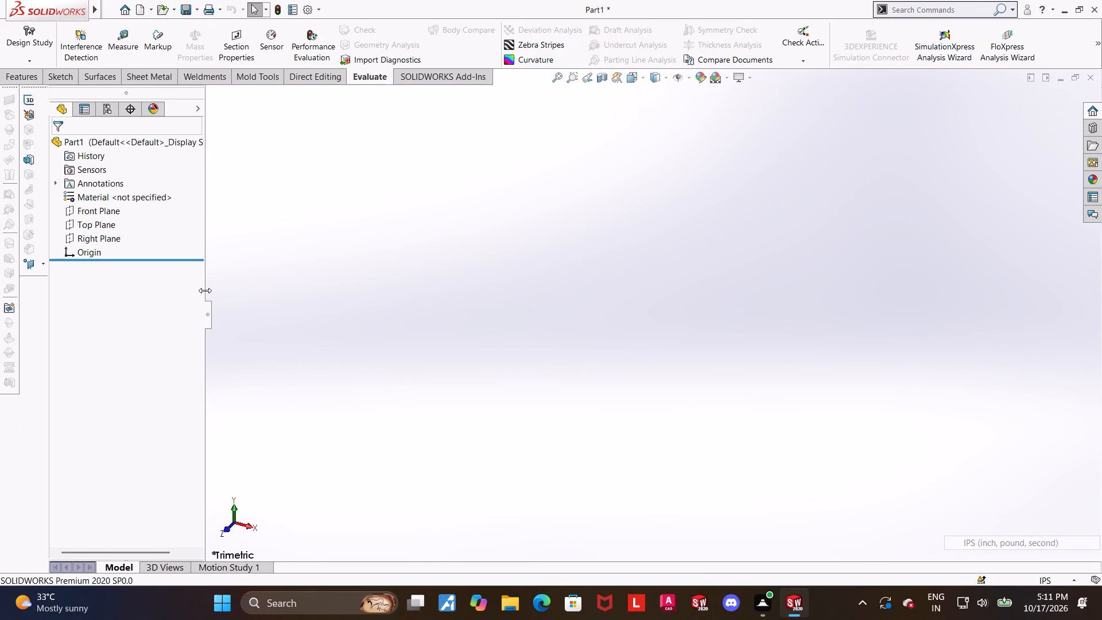
Start a sketch on the Front Plane and draw a center rectangle centred on the origin.
left_click(97, 210)
left_click(107, 197)
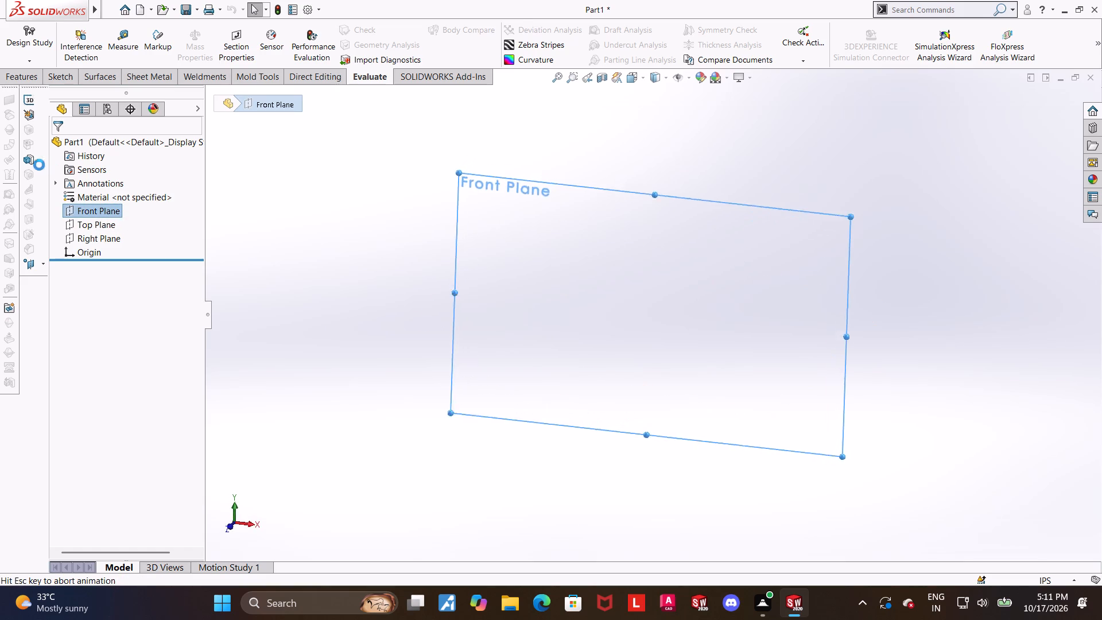
left_click(59, 33)
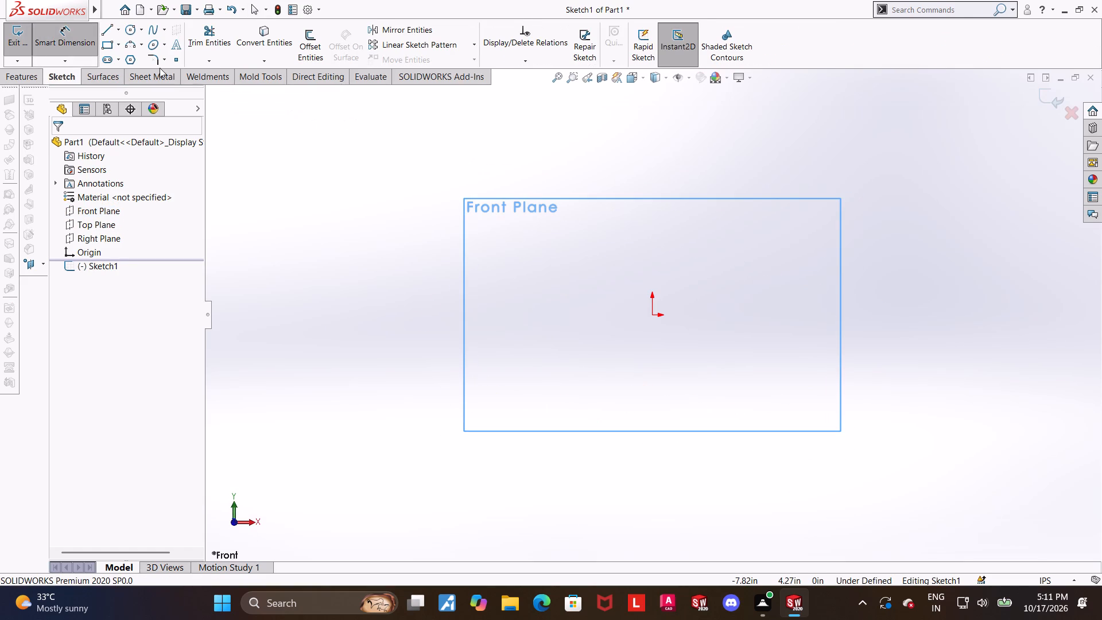
key("Escape")
left_click(114, 41)
key("Escape")
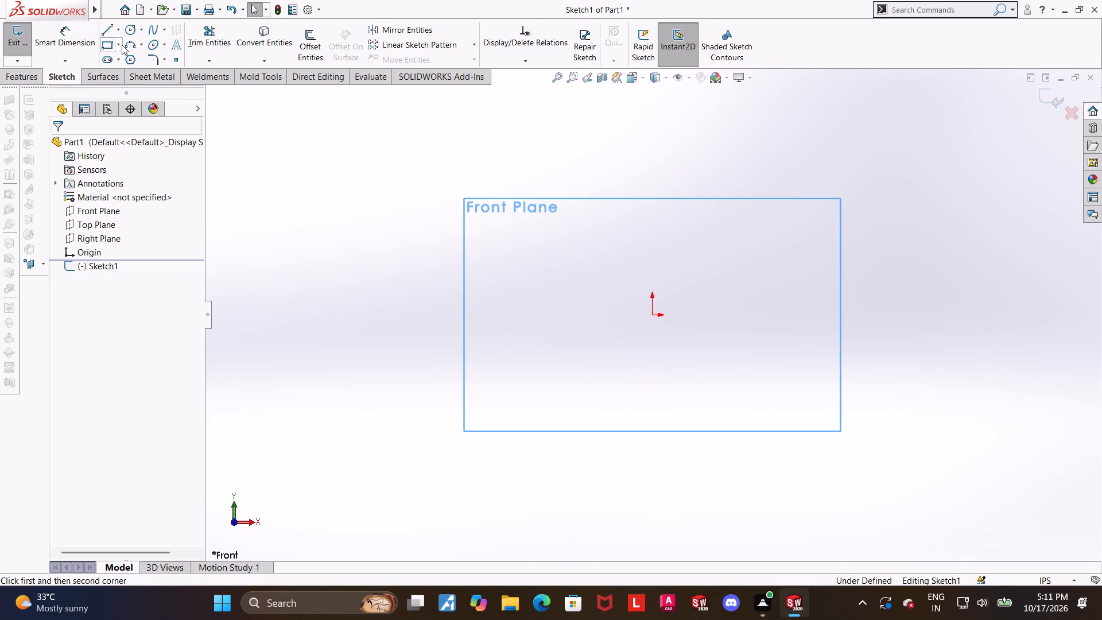
left_click(122, 45)
left_click(120, 75)
left_click(655, 317)
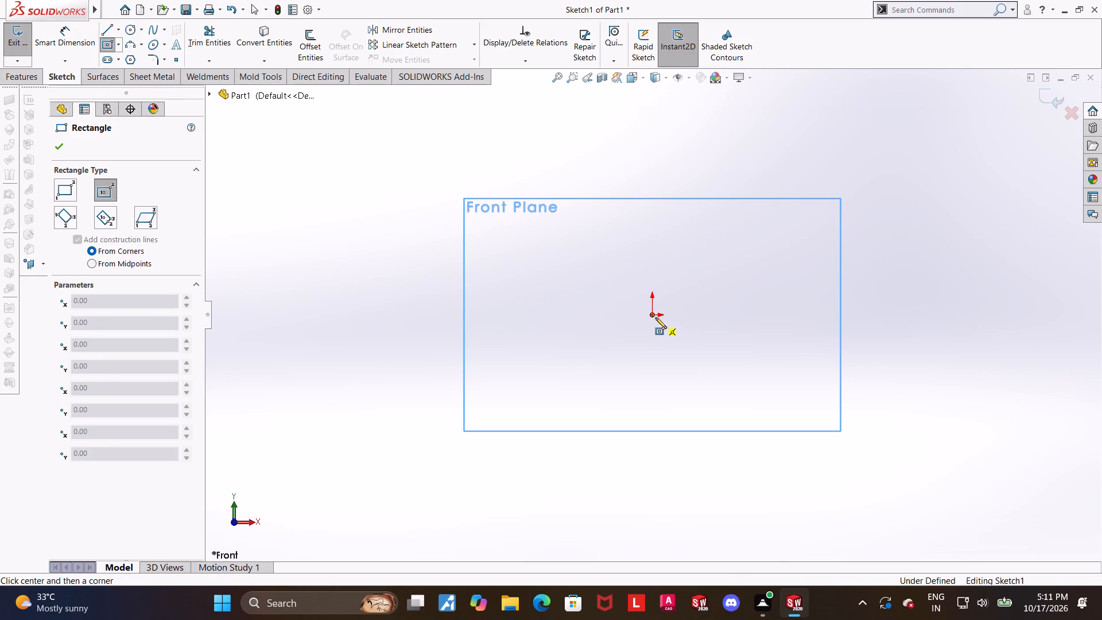
left_click(804, 175)
key("Escape")
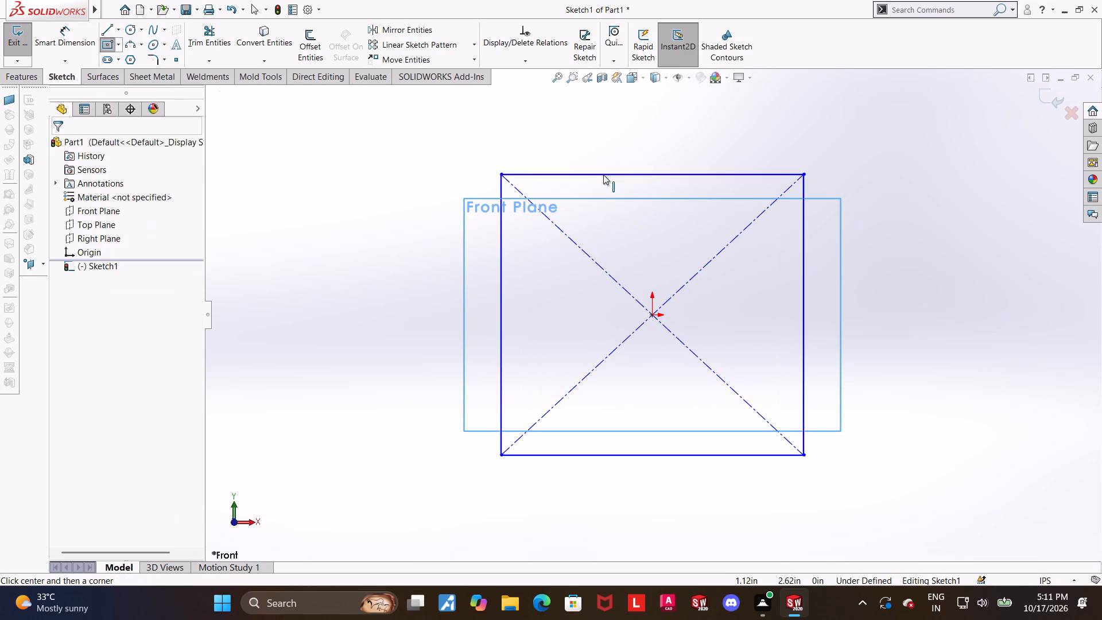
Dimension the rectangle's vertical side to 3 in.
left_click(51, 41)
left_click(802, 300)
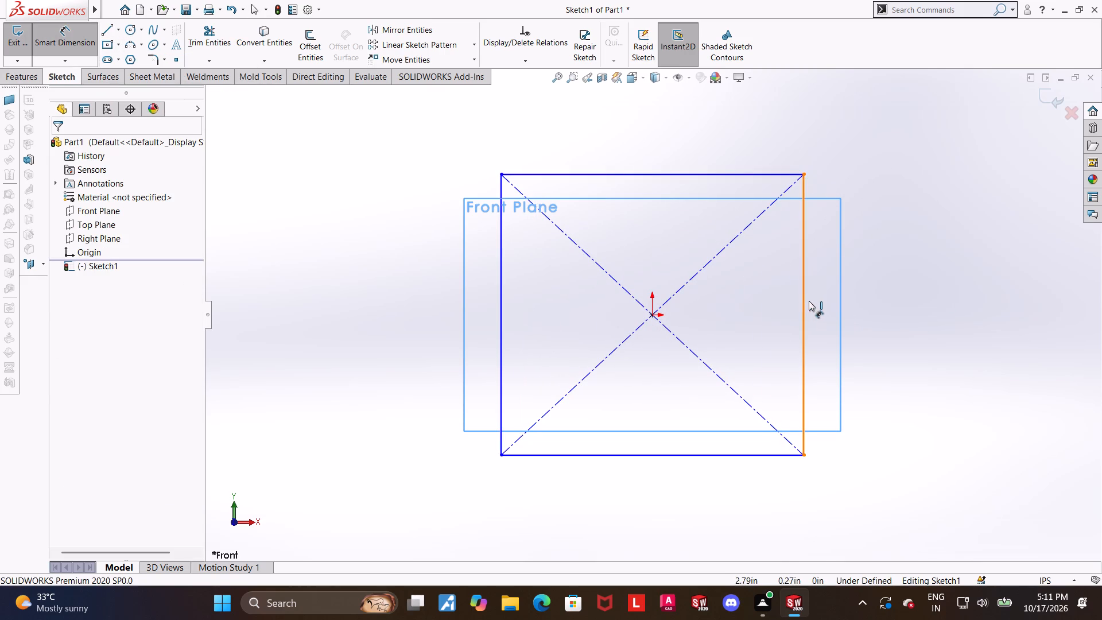
left_click(858, 308)
key("3")
key("Return")
key("Escape")
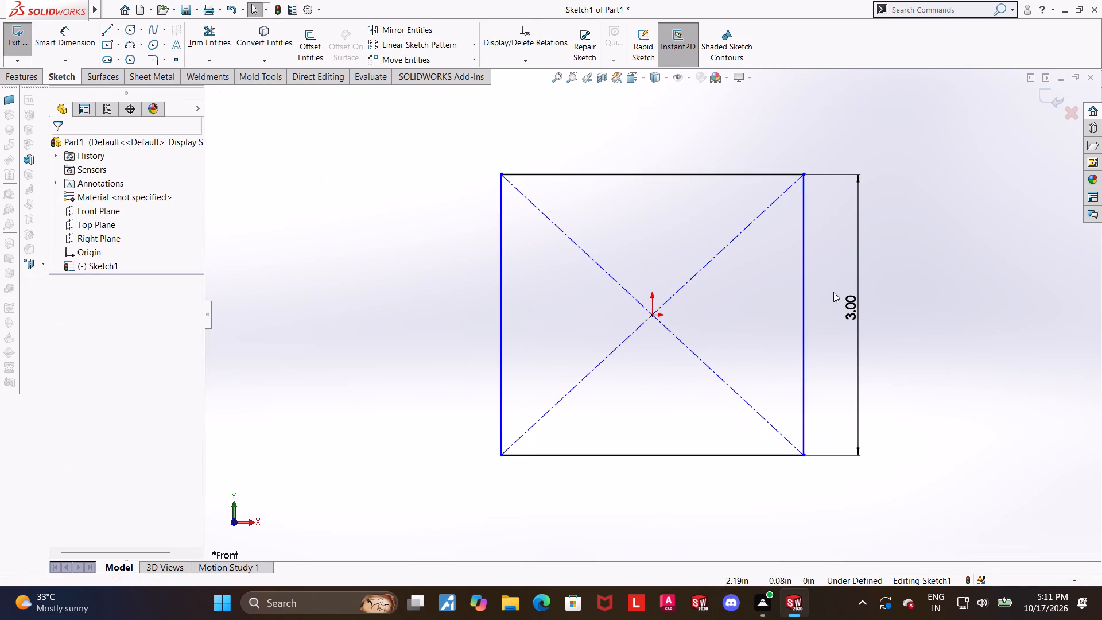
Dimension the rectangle's upper horizontal side to 3 in and exit the sketch.
left_click(65, 28)
left_click(562, 175)
left_click(571, 152)
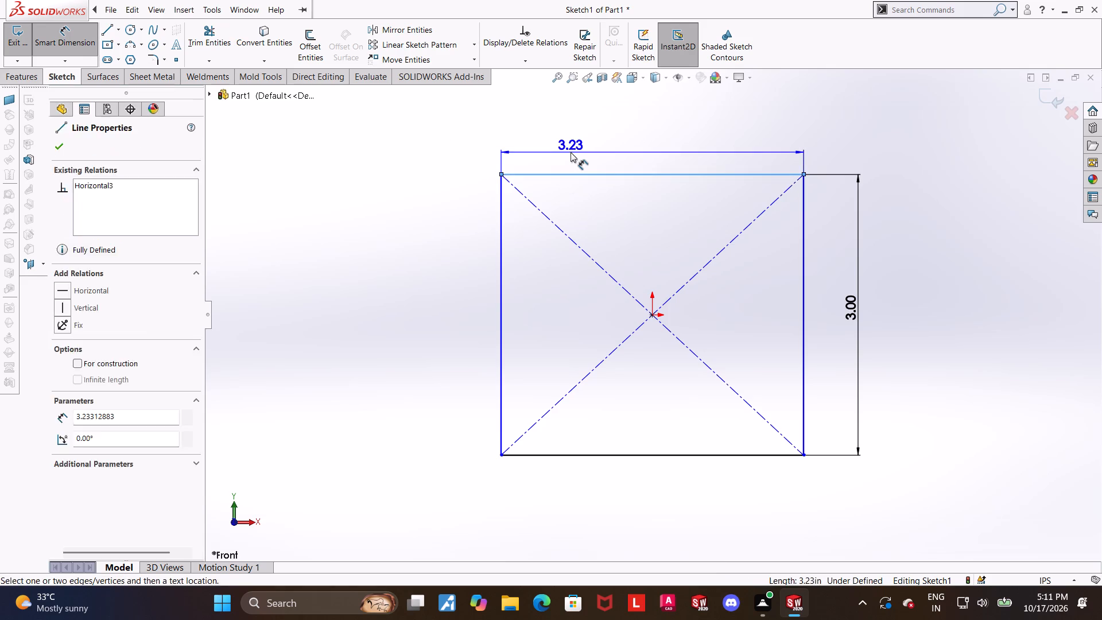
key("3")
key("Return")
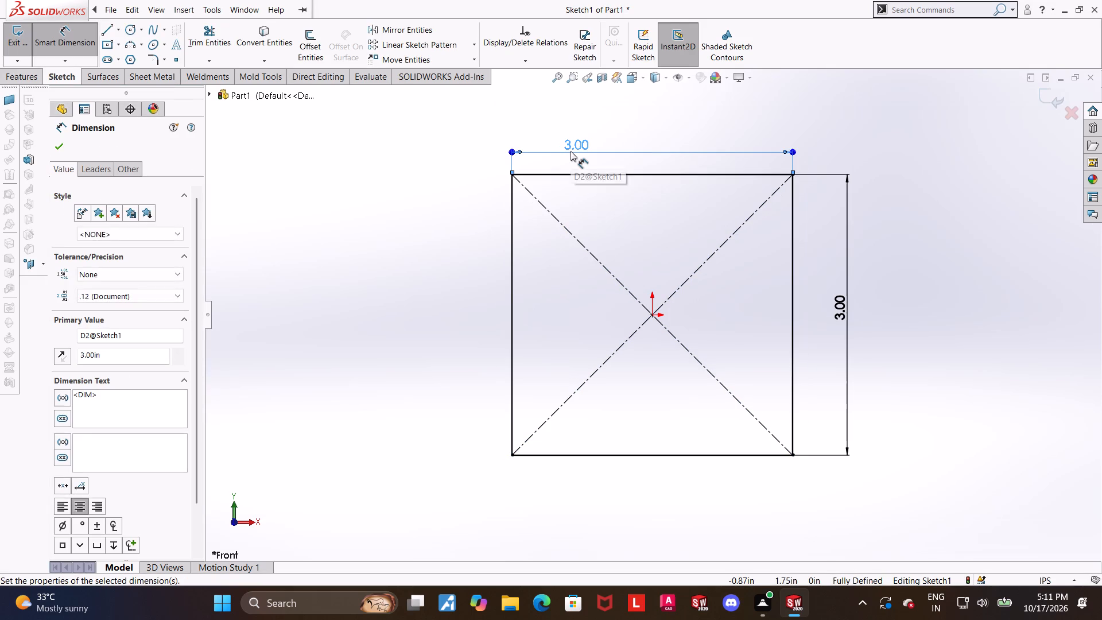
key("Escape")
scroll(601, 160, "up", 1)
scroll(601, 175, "down", 1)
left_click(1042, 102)
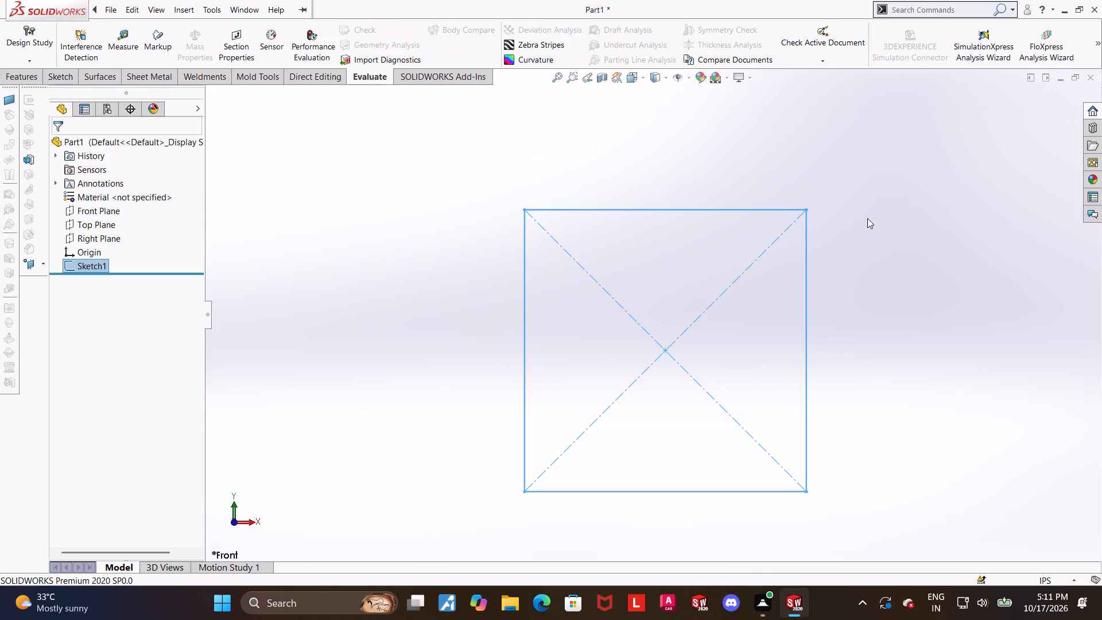
Extrude the square sketch as a boss 3 in deep using the Mid Plane end condition.
middle_click_drag(550, 225, 569, 230)
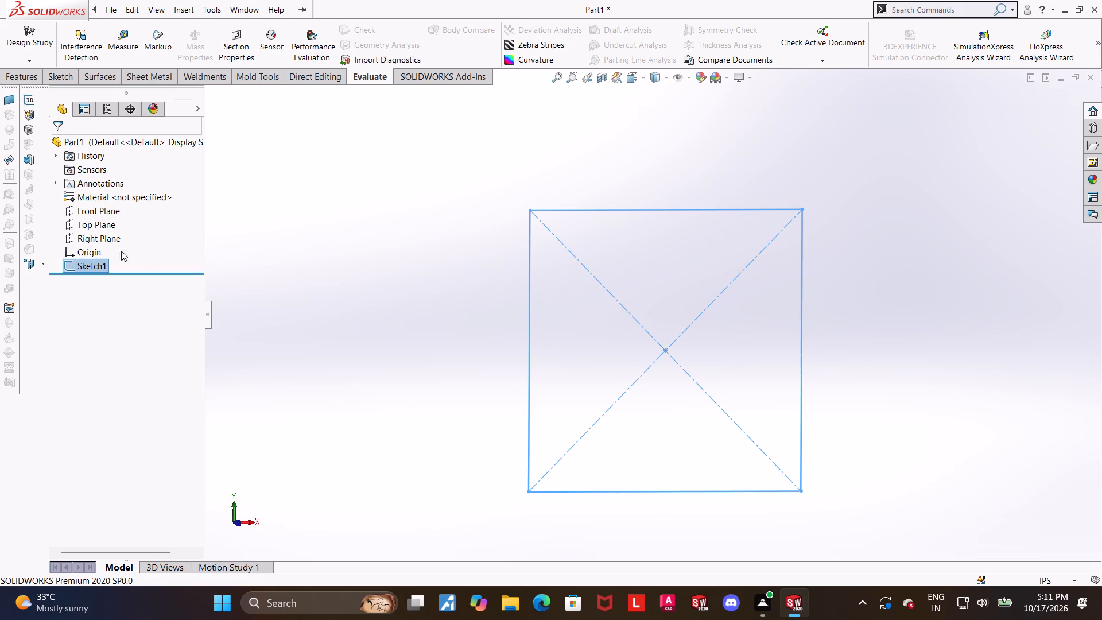
left_click(37, 72)
left_click(37, 45)
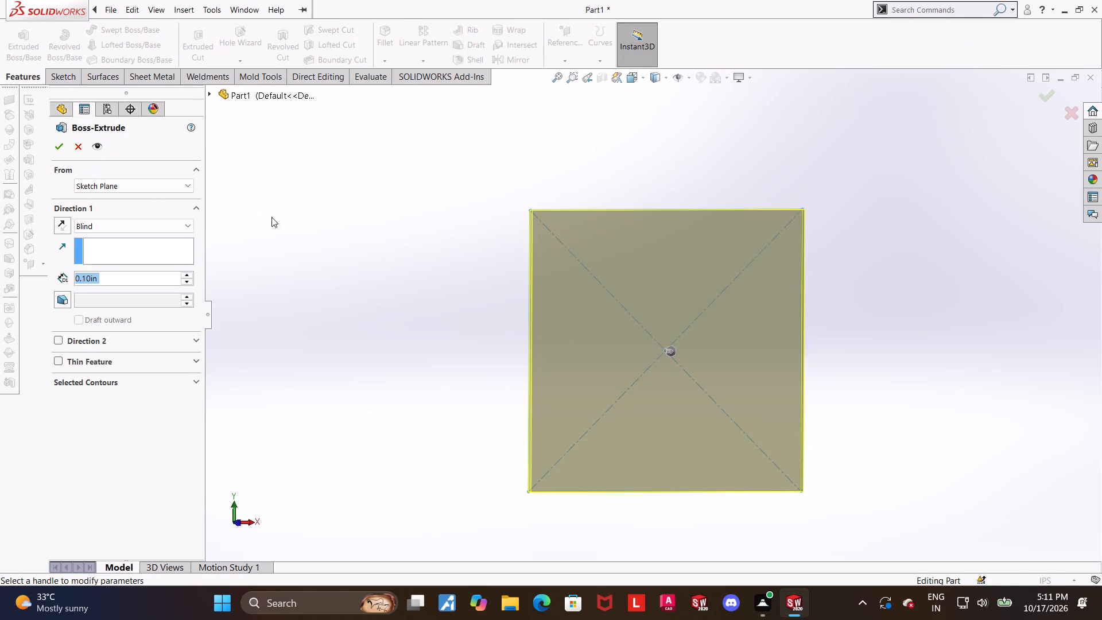
left_click(109, 223)
left_click(115, 287)
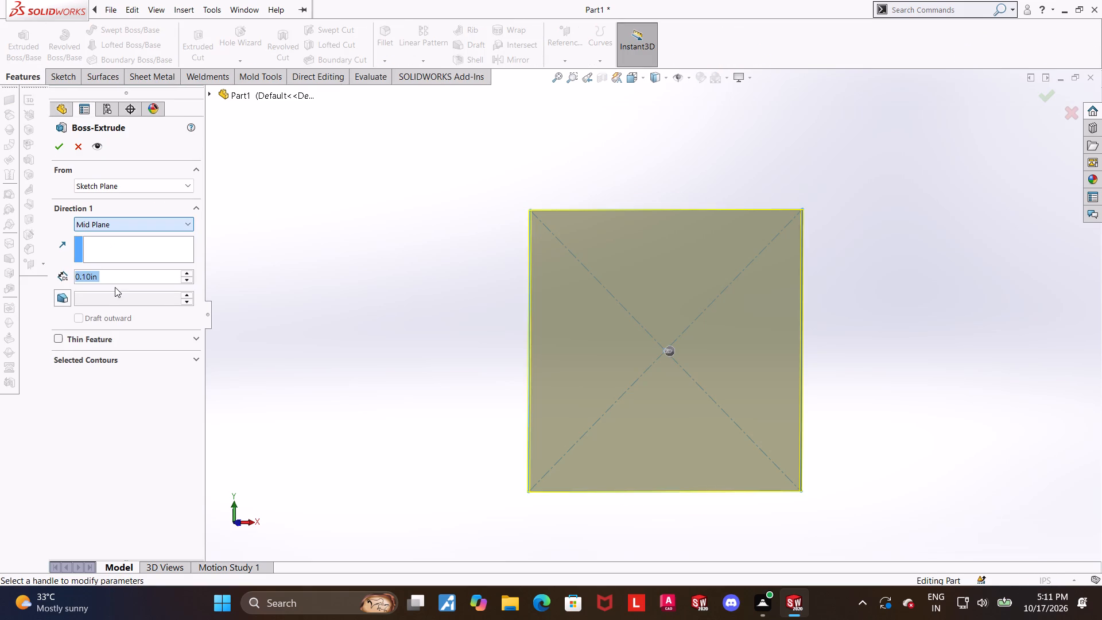
key("3")
key("Return")
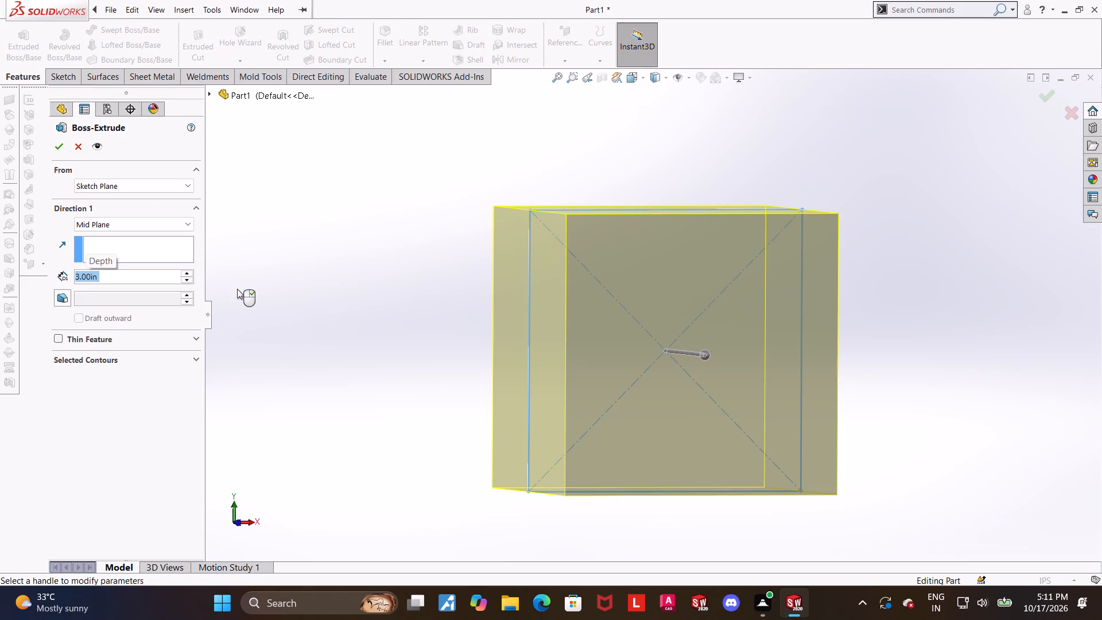
left_click(60, 146)
left_click(285, 325)
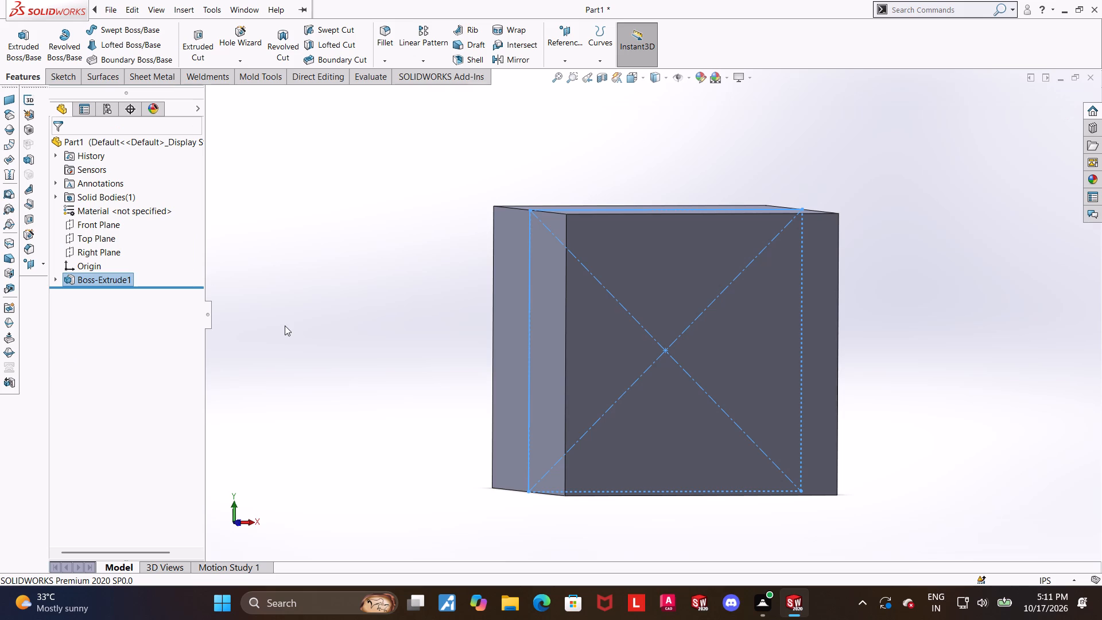
Examine the extruded cube's faces from several angles.
scroll(421, 331, "up", 1)
middle_click_drag(979, 303, 1002, 317)
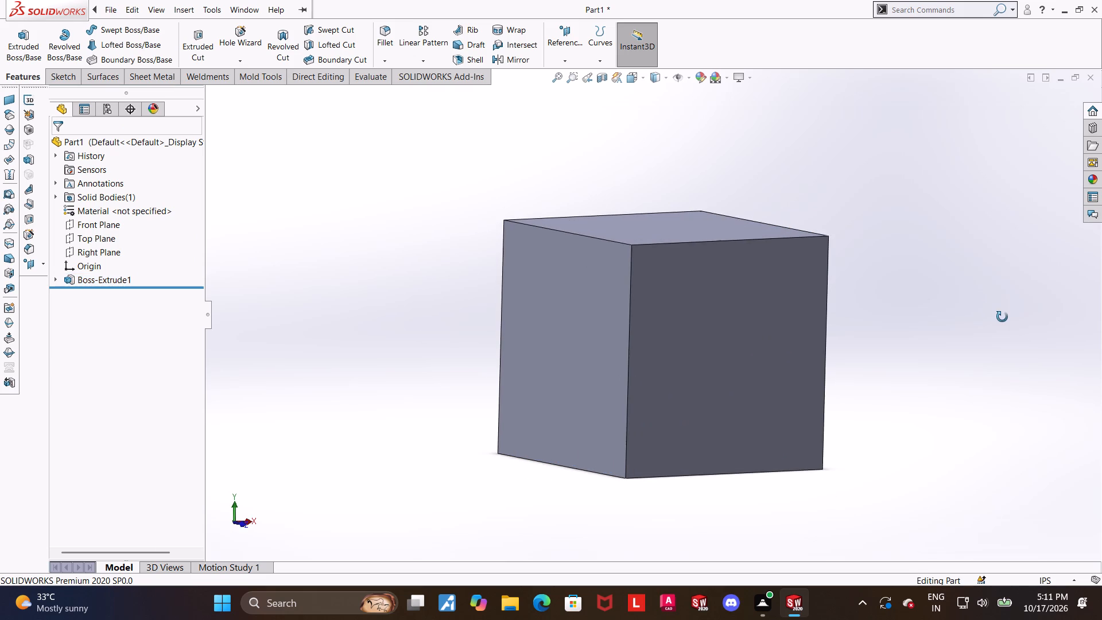
middle_click_drag(1002, 317, 1012, 315)
middle_click_drag(759, 251, 770, 263)
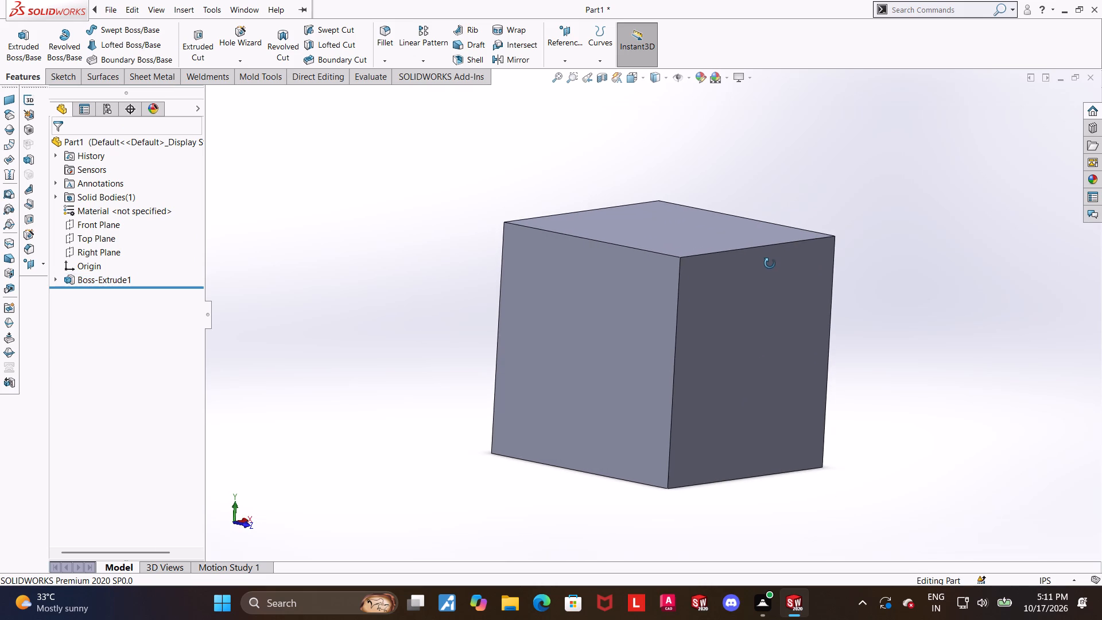
middle_click_drag(770, 263, 739, 274)
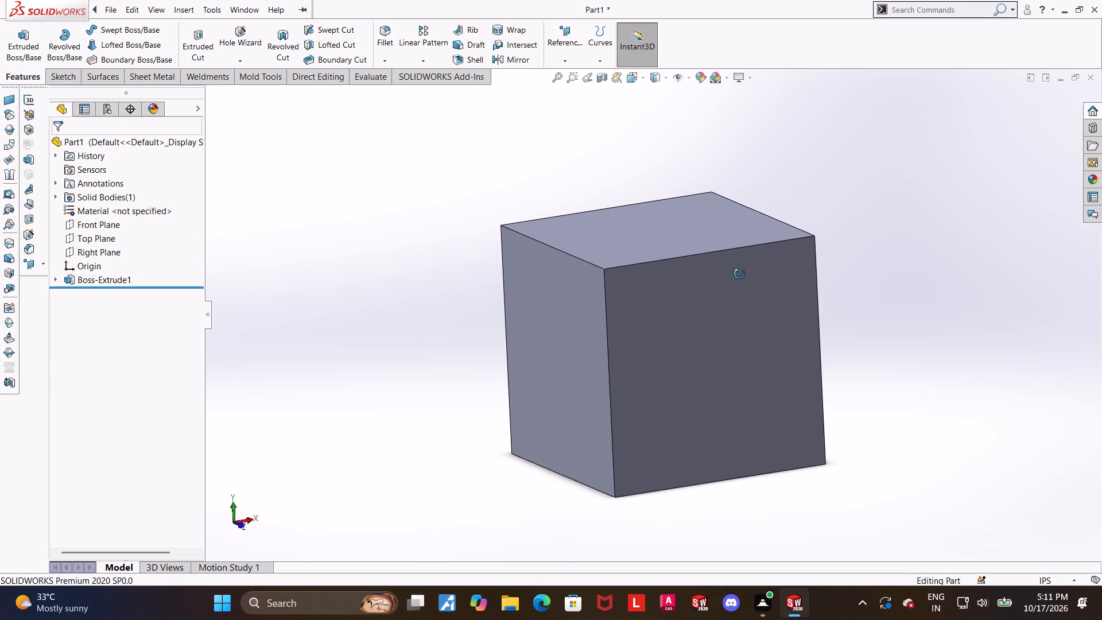
middle_click_drag(739, 274, 725, 288)
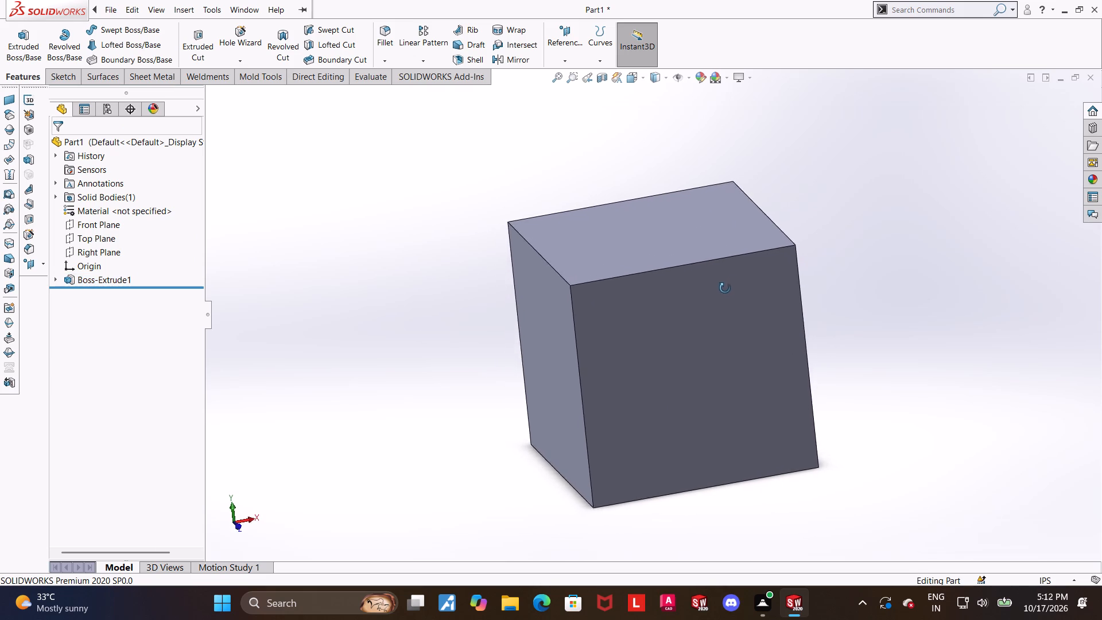
middle_click_drag(725, 288, 783, 284)
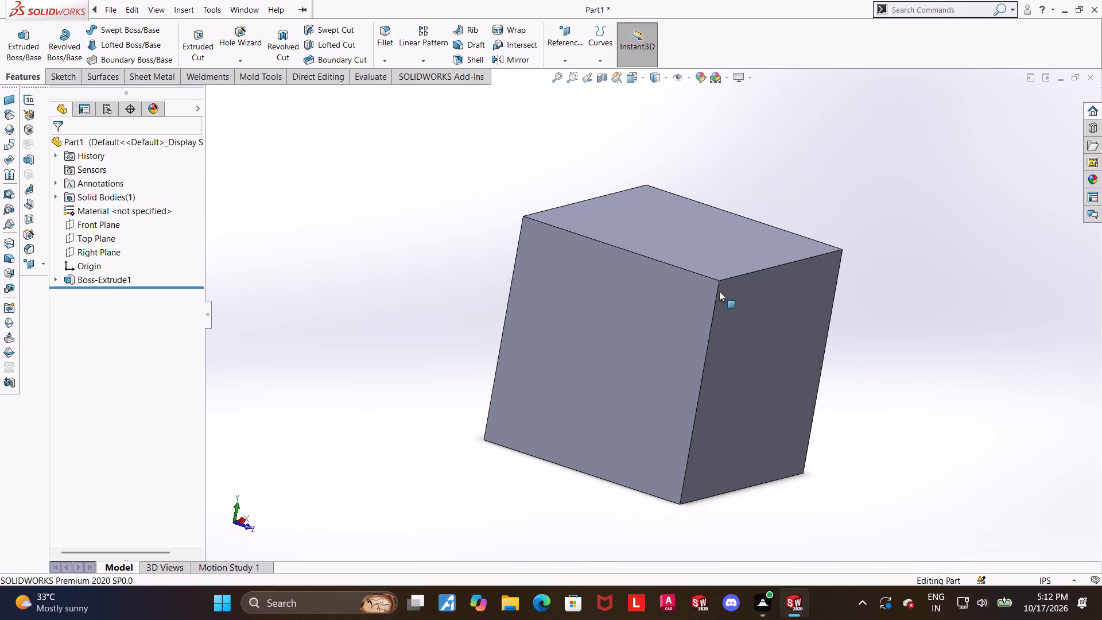
left_click(655, 355)
left_click(255, 293)
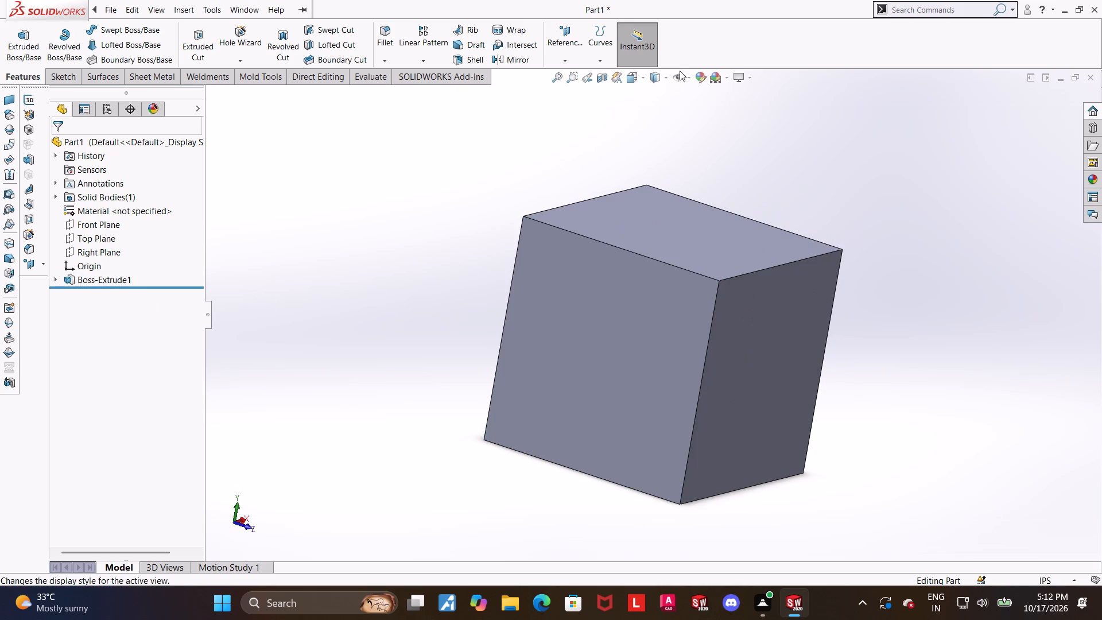
left_click(655, 73)
left_click(616, 123)
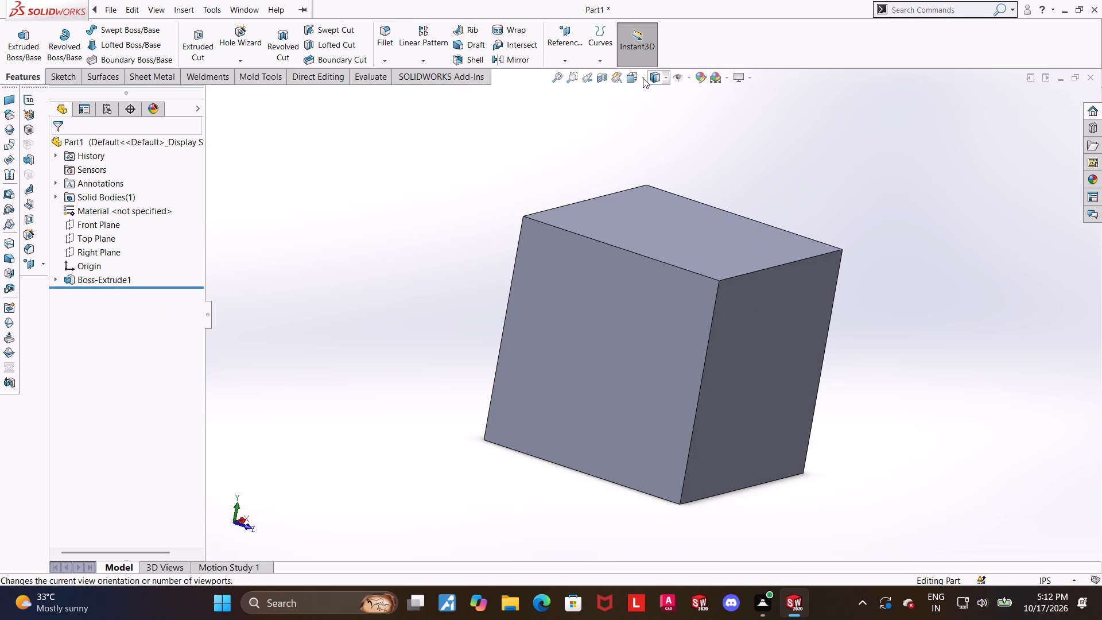
On the cube's left face, sketch a slanted line about 3.19 in long from the front vertical edge up to the back vertical edge.
left_click(637, 78)
left_click(440, 379)
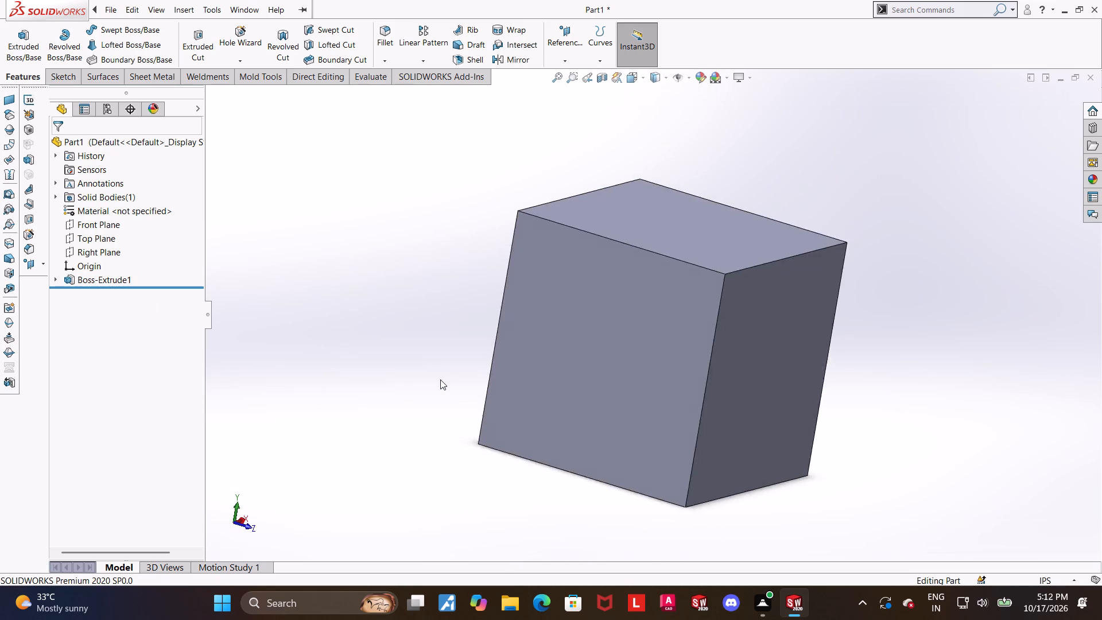
scroll(550, 316, "up", 1)
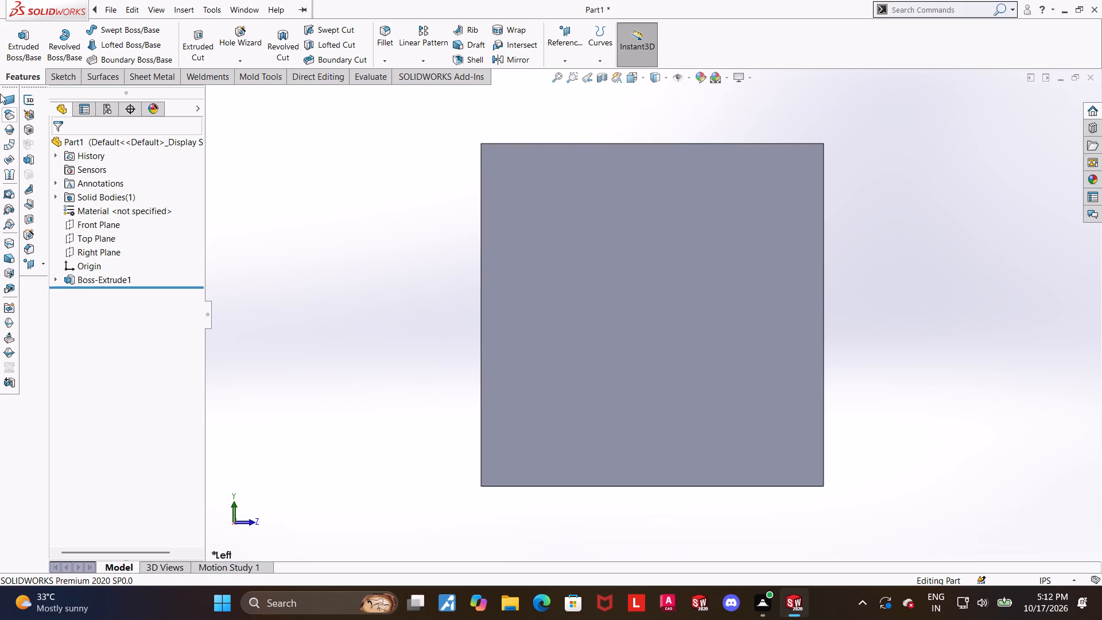
left_click(551, 234)
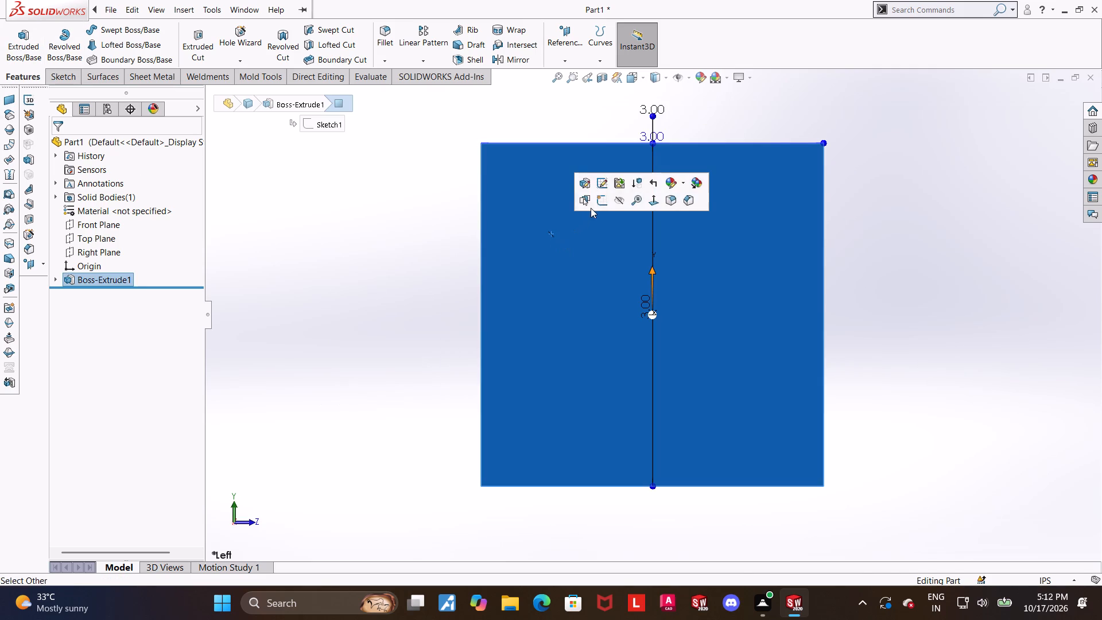
left_click(598, 204)
left_click(104, 23)
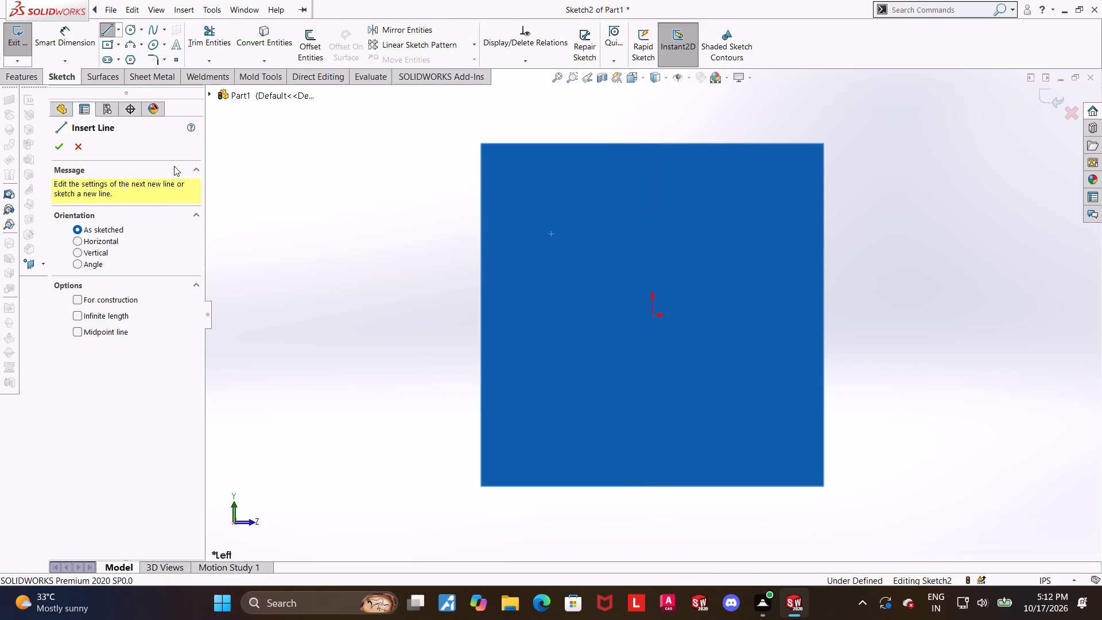
left_click(825, 419)
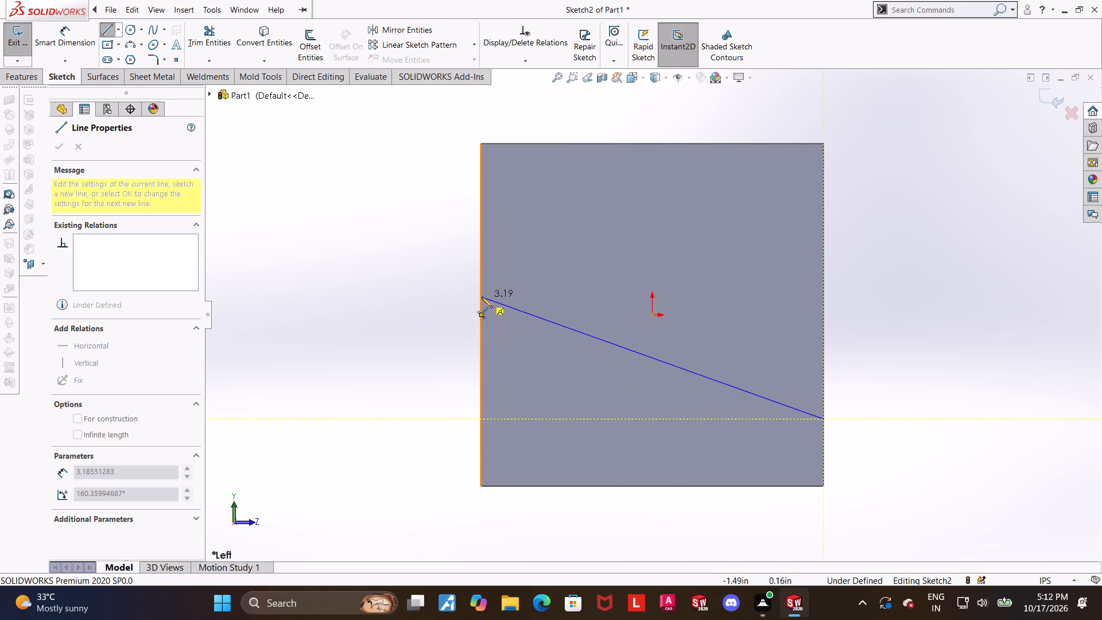
left_click(481, 297)
key("Escape")
key("Escape")
key("Escape")
Dimension the slanted line's back endpoint 2 in below the cube's top edge.
left_click(50, 35)
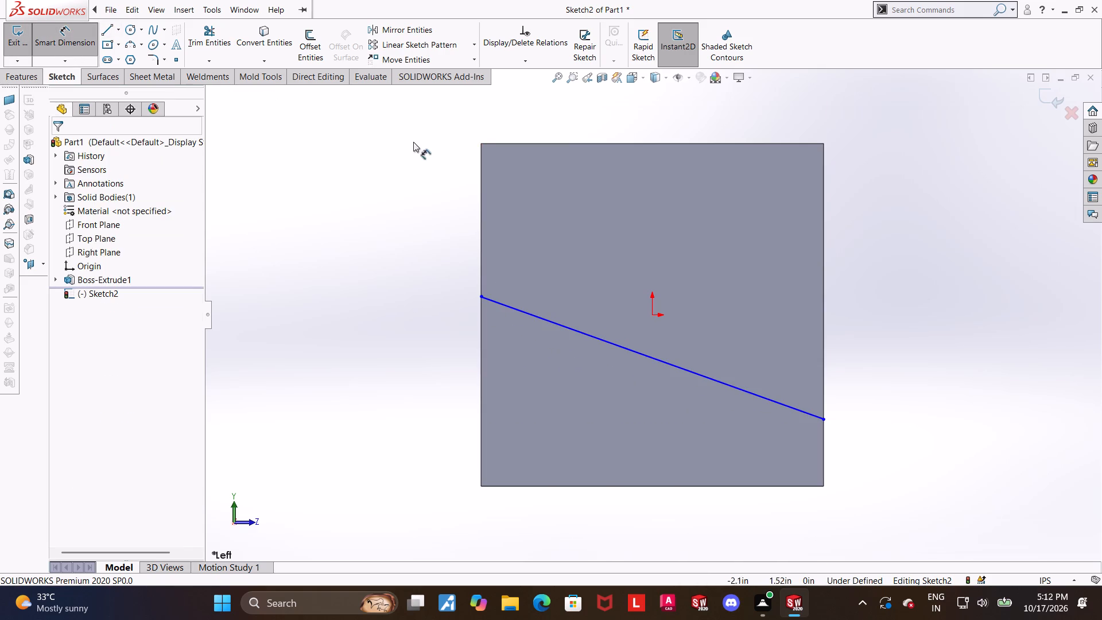
left_click(487, 145)
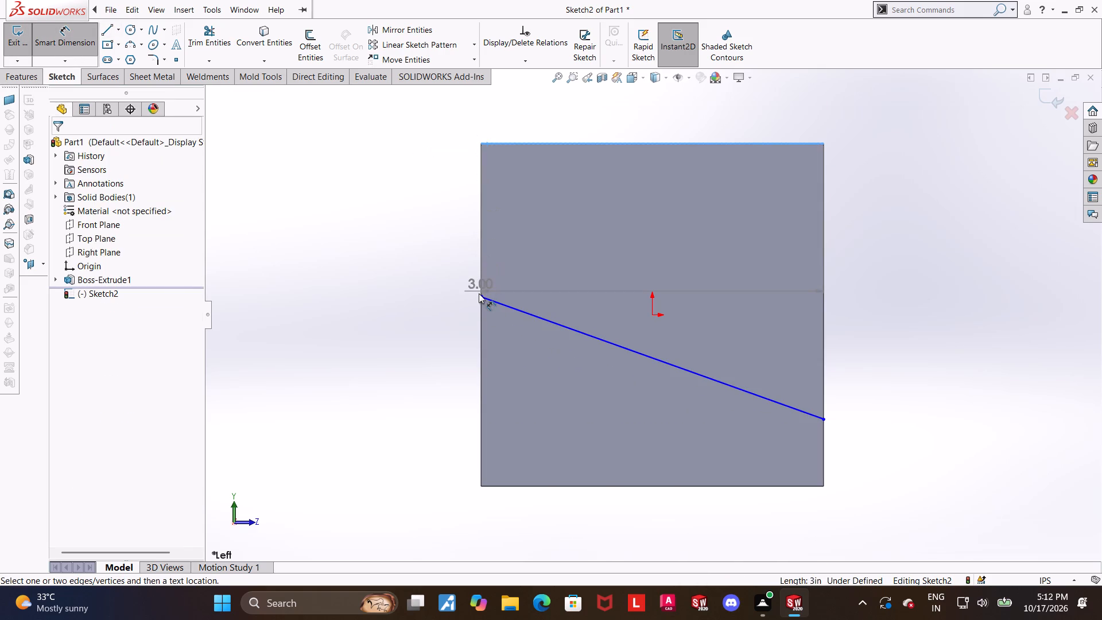
left_click(482, 300)
left_click(379, 268)
key("2")
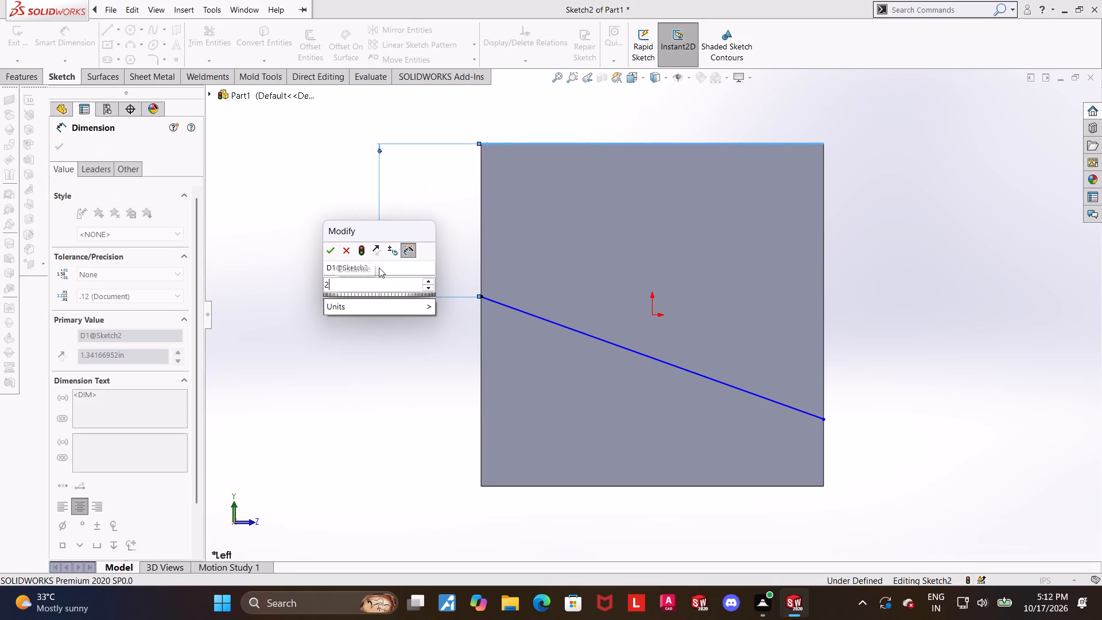
key("Return")
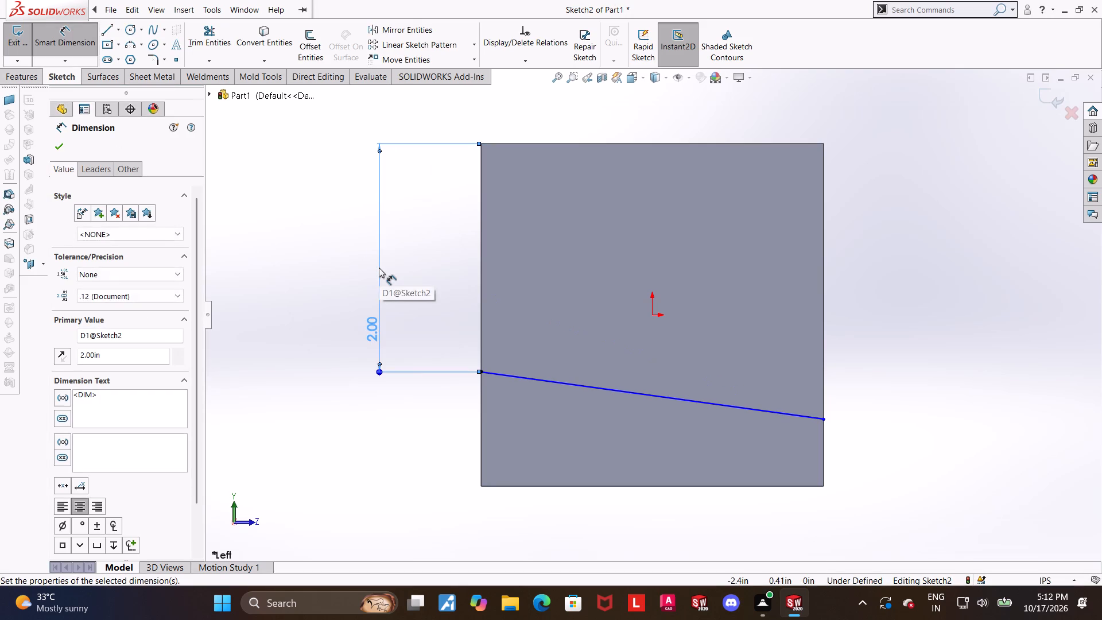
Dimension the slanted line at 10° to the cube's bottom edge, placing the angle dimension outside the face.
key("Escape")
left_click(70, 48)
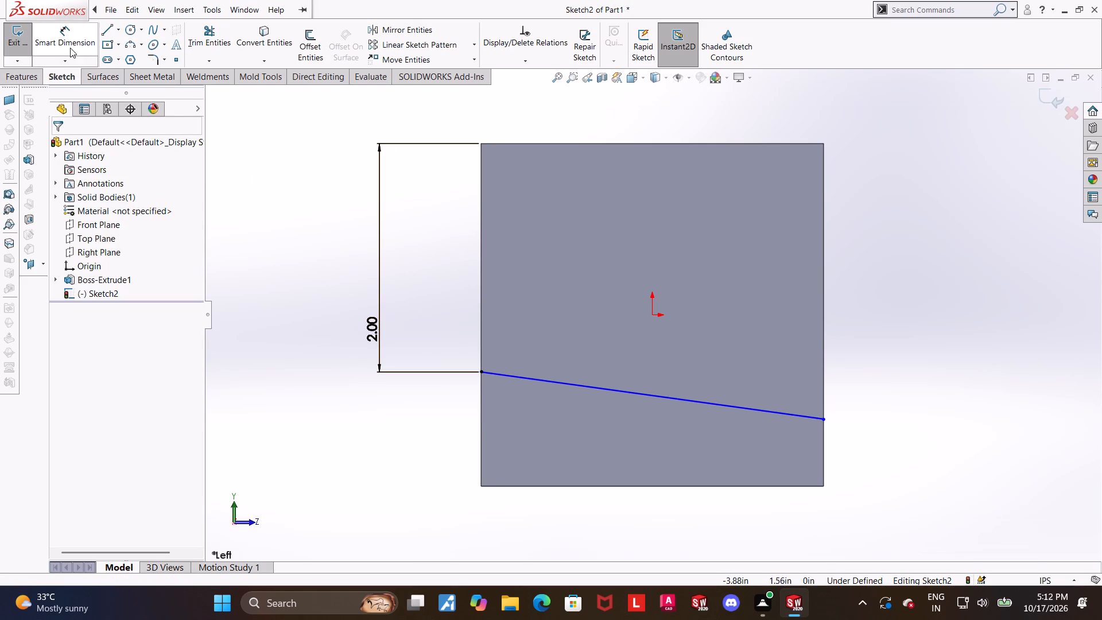
left_click(717, 404)
left_click(683, 486)
left_click(662, 457)
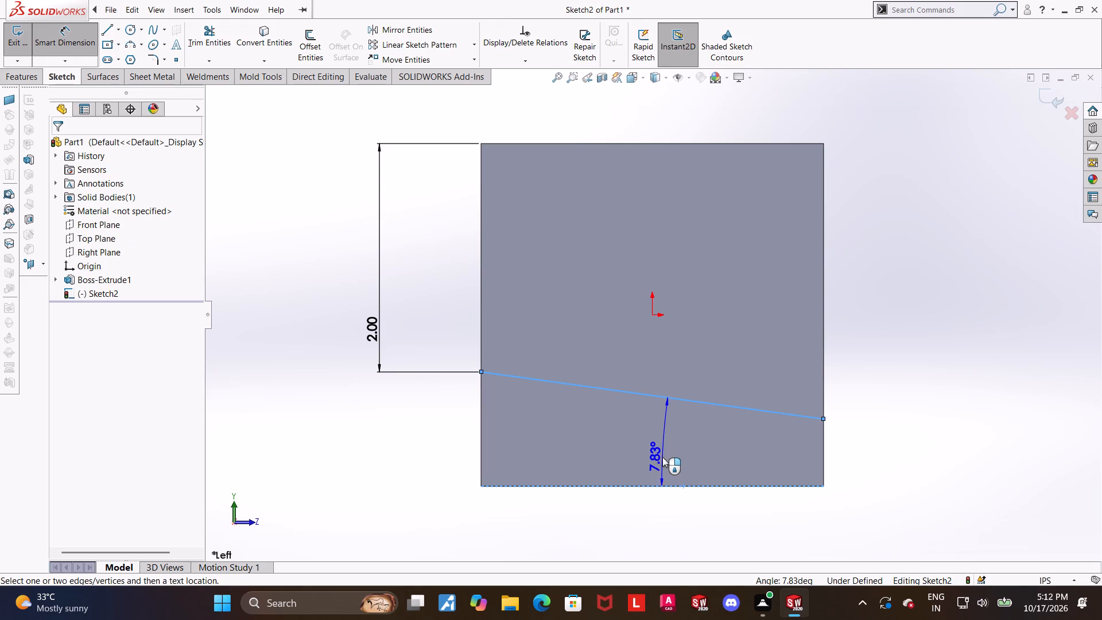
type("10")
key("Return")
key("Escape")
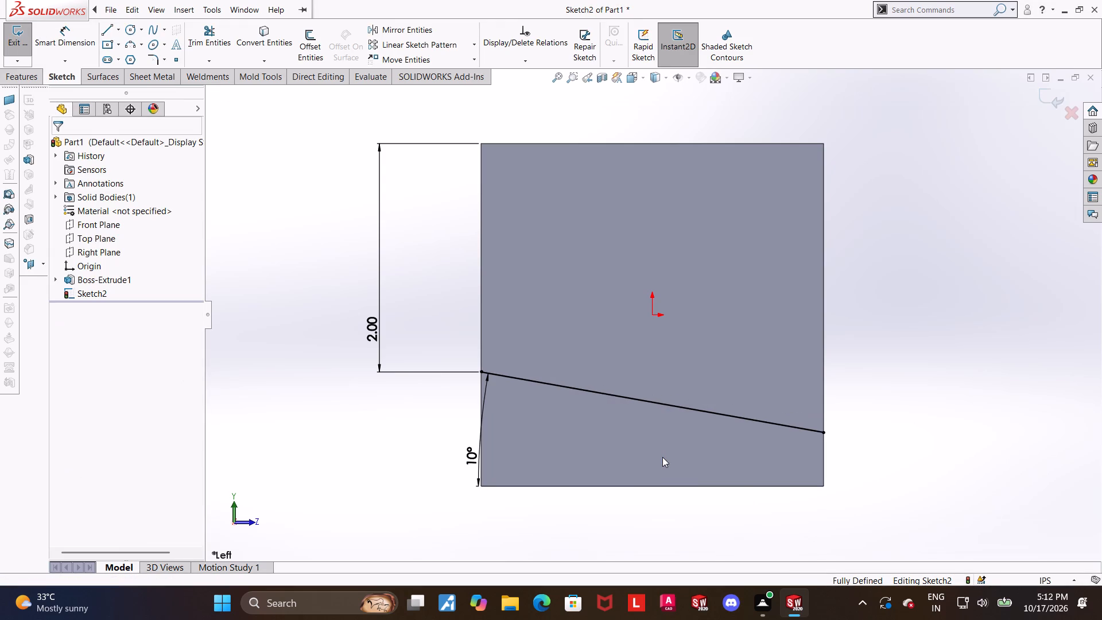
scroll(706, 430, "up", 1)
key("Escape")
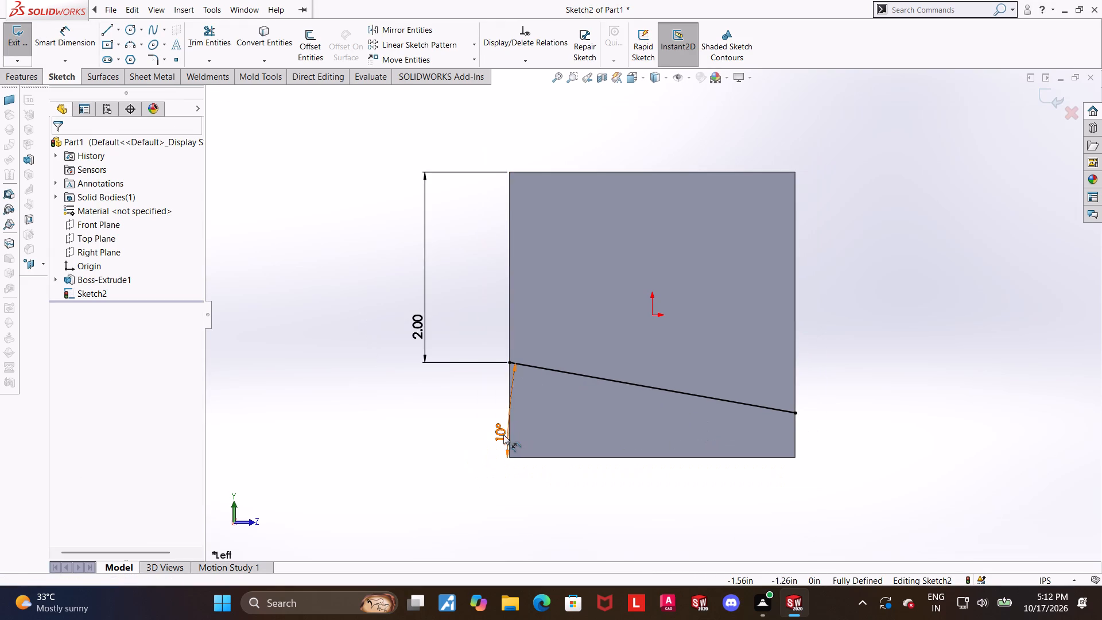
left_click_drag(503, 435, 464, 429)
key("Escape")
scroll(902, 430, "up", 1)
scroll(835, 416, "down", 1)
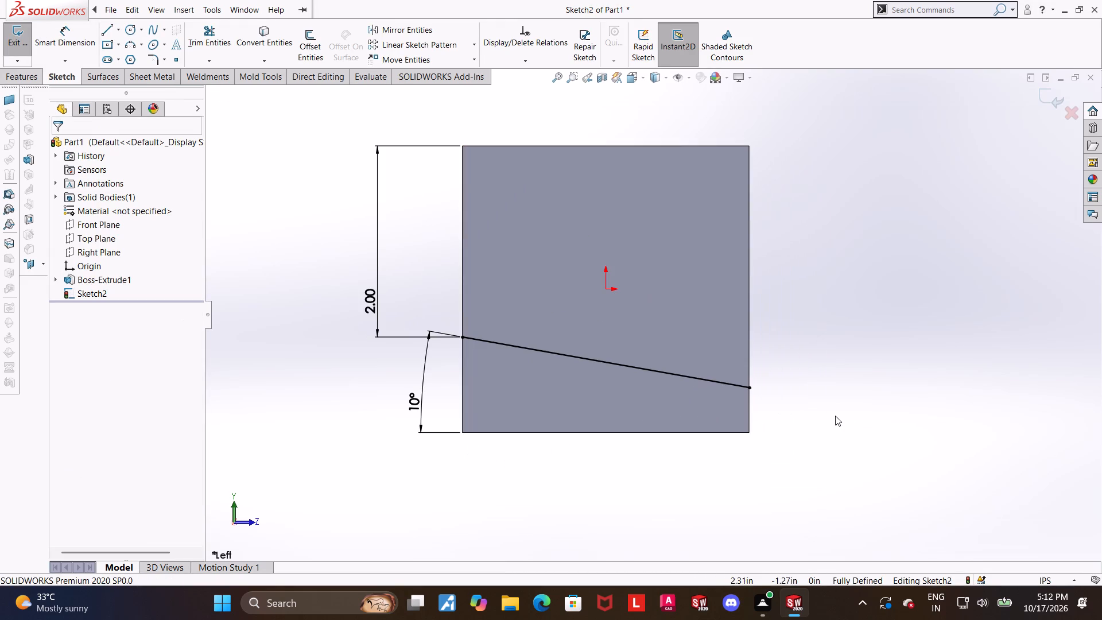
Close the profile above the slanted line with two vertical lines along the face's edges and a horizontal line about 0.58 in below the top edge.
middle_click_drag(1001, 426, 999, 427)
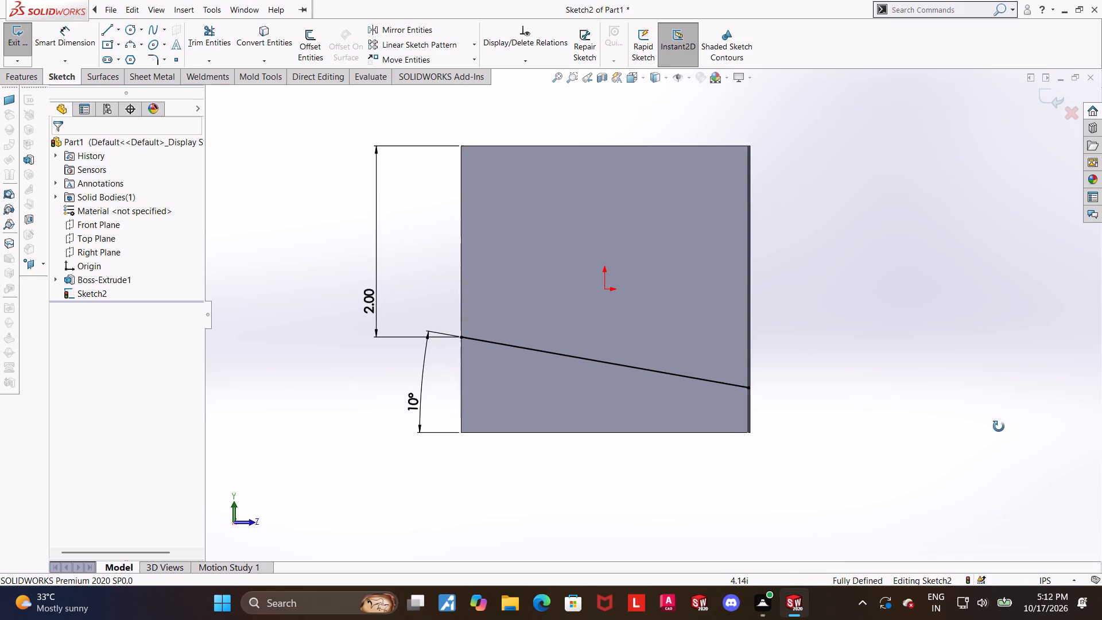
middle_click_drag(999, 427, 953, 468)
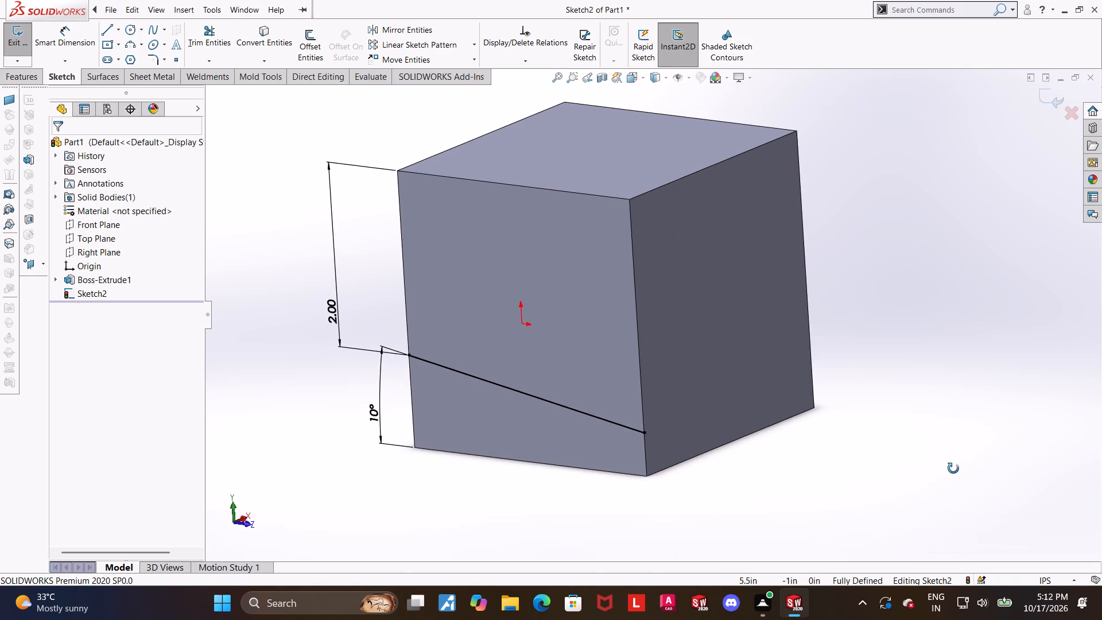
middle_click_drag(953, 468, 970, 456)
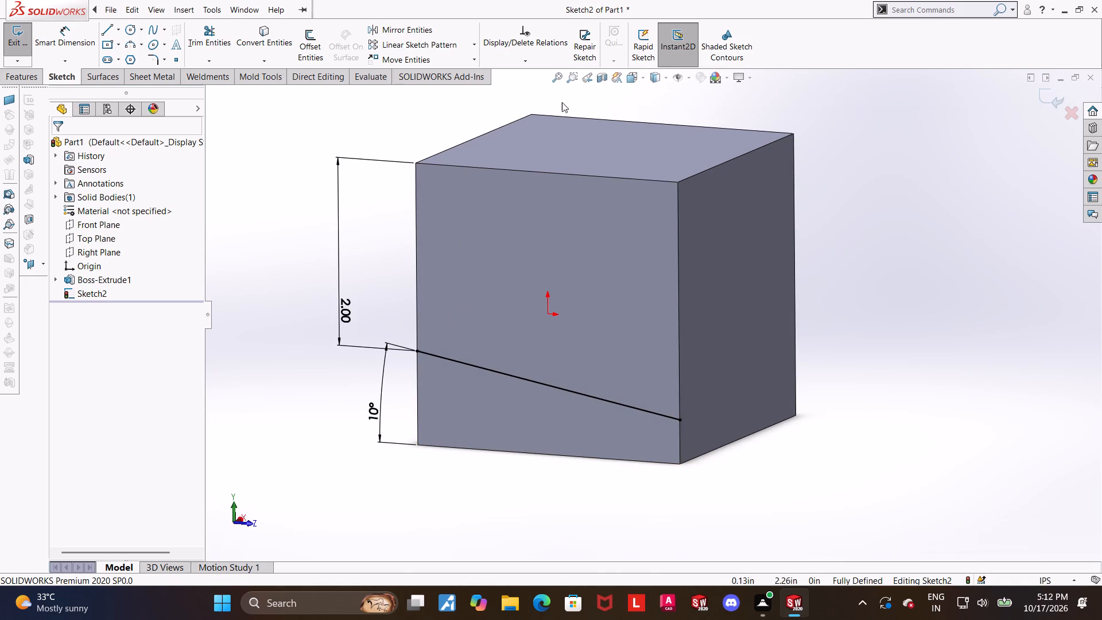
left_click(631, 77)
left_click(445, 408)
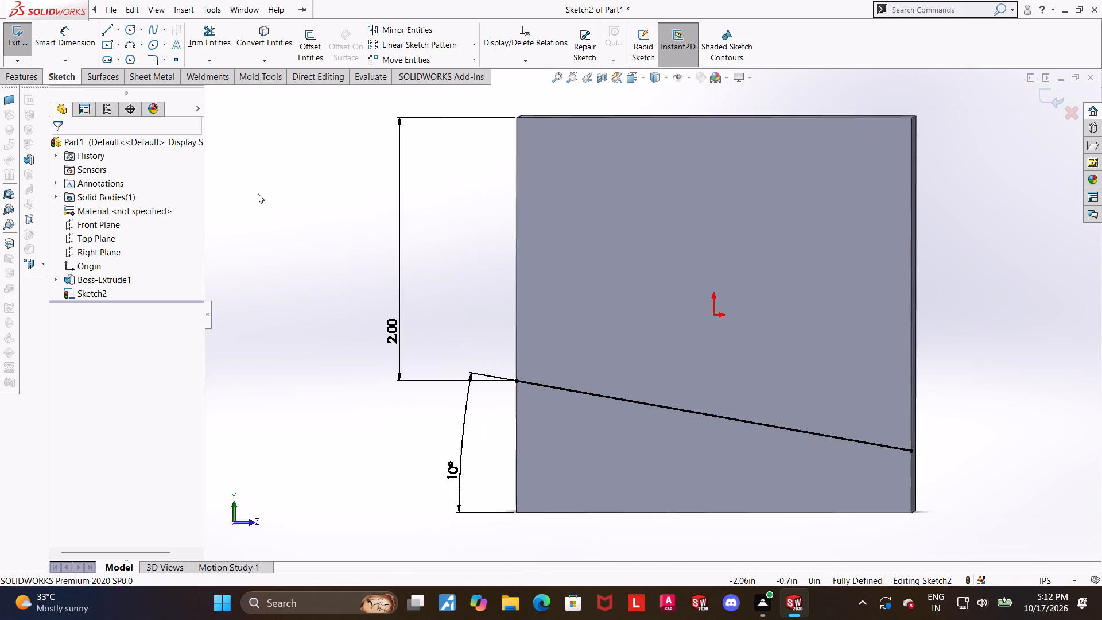
left_click(110, 33)
left_click(522, 383)
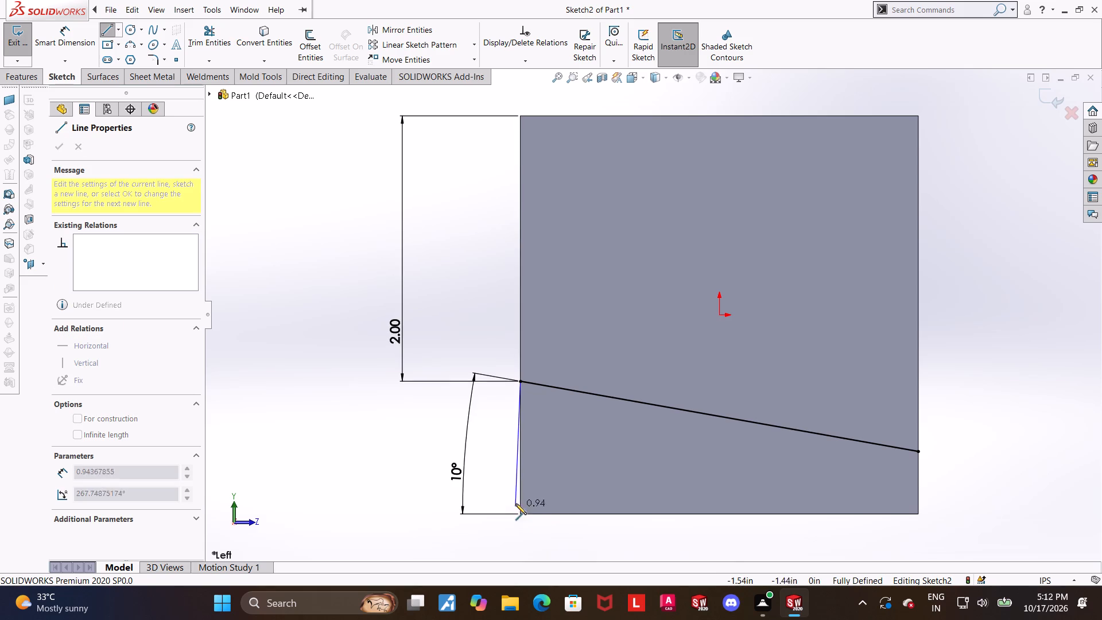
left_click(521, 192)
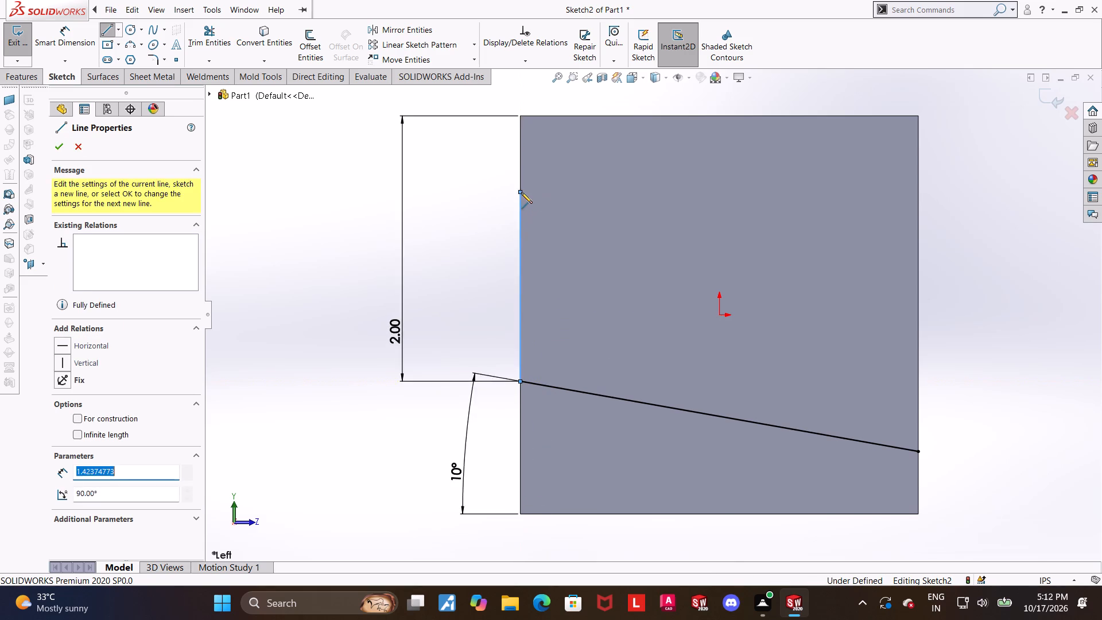
left_click(918, 193)
left_click(918, 452)
key("Escape")
key("Escape")
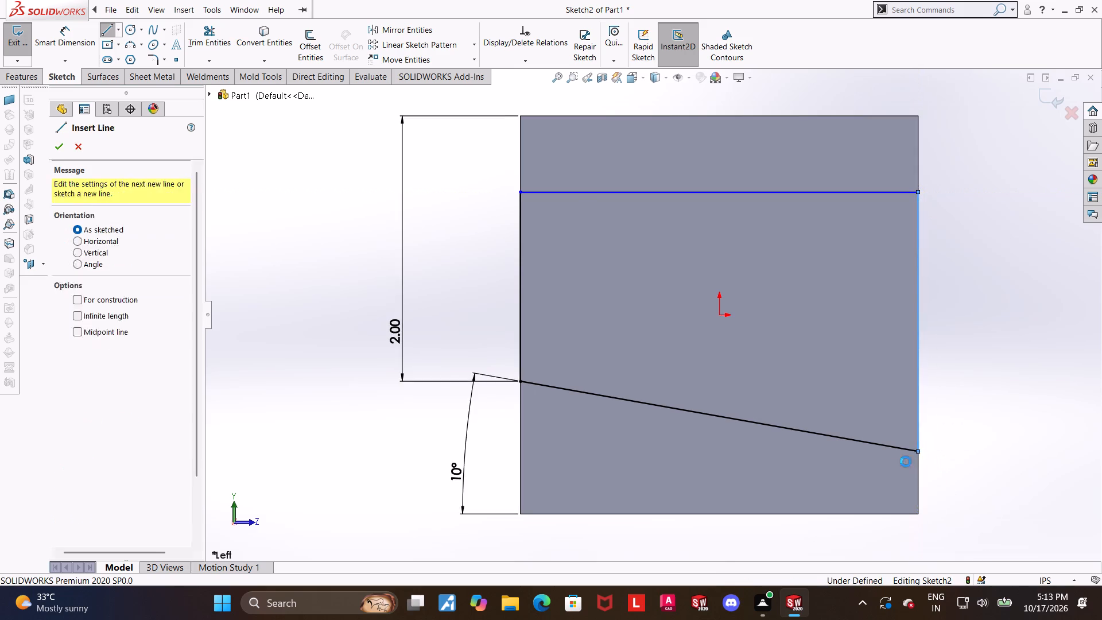
scroll(887, 461, "up", 2)
scroll(877, 233, "down", 2)
key("Escape")
key("Escape")
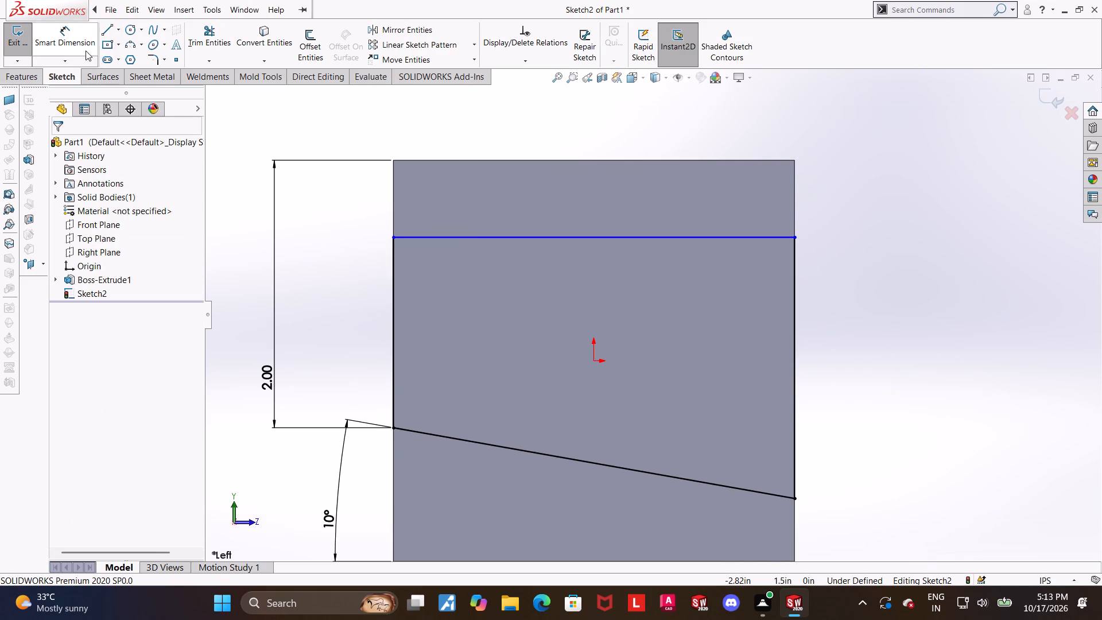
Dimension the profile's horizontal line 0.75 in below the cube's top edge.
left_click(83, 48)
left_click(448, 161)
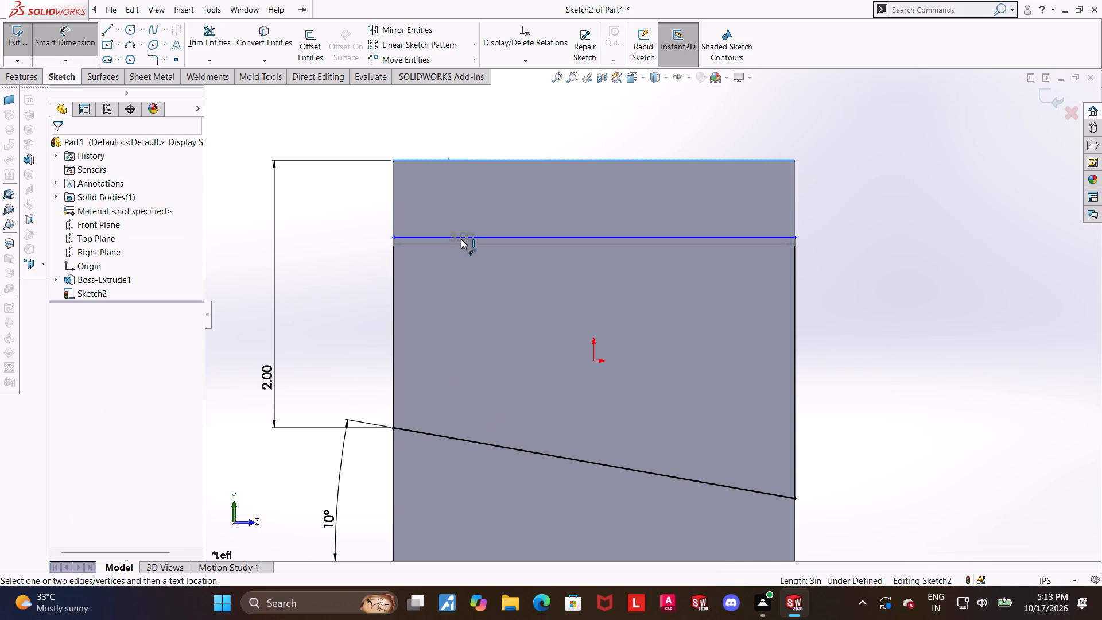
left_click(461, 237)
left_click(346, 214)
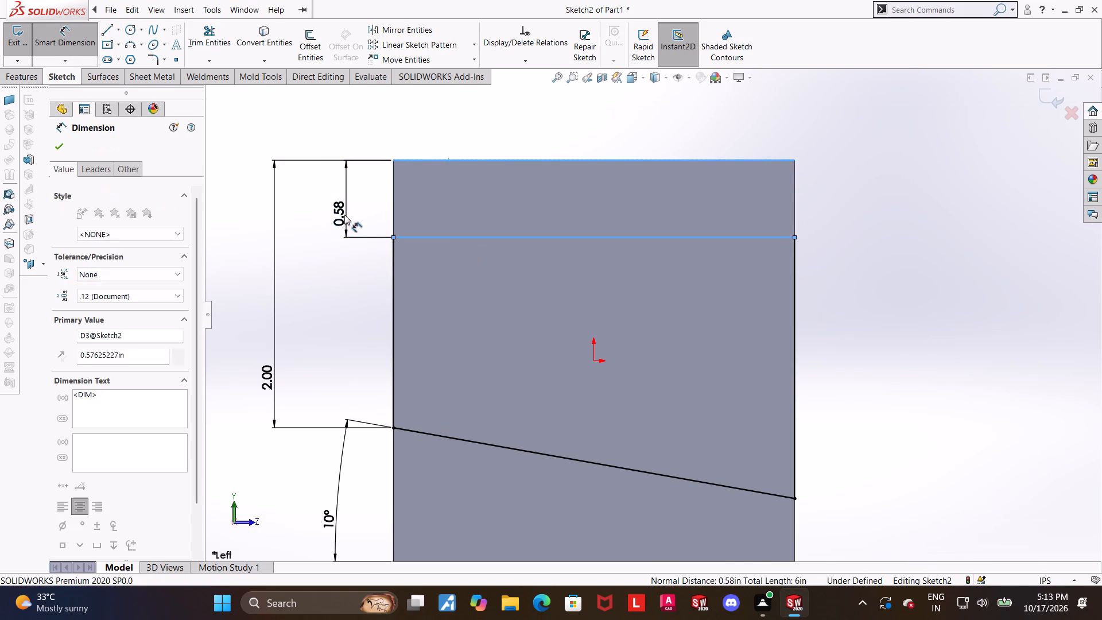
type("0.75")
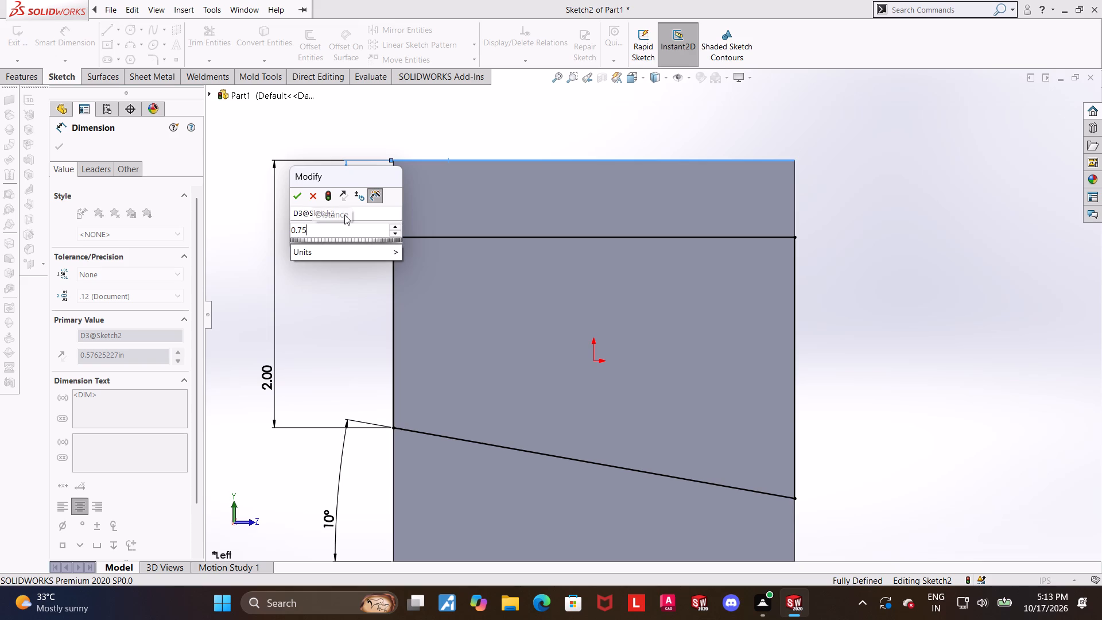
key("Return")
key("Escape")
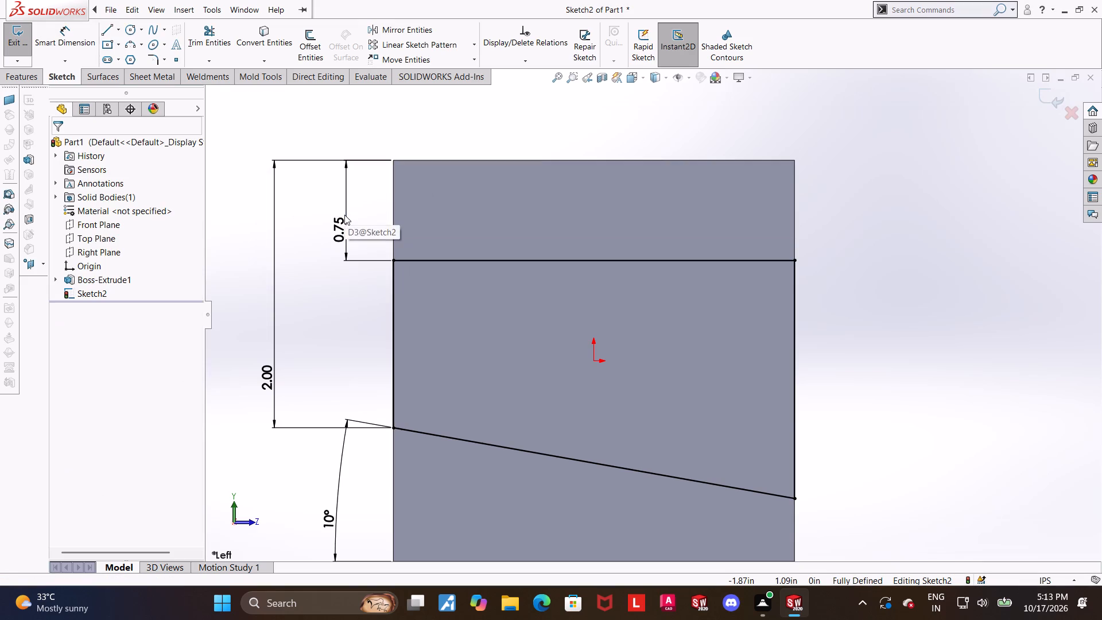
Cut-extrude the closed left-face profile into the cube to a Blind depth of 0.25 in.
scroll(369, 252, "up", 1)
scroll(649, 278, "down", 1)
scroll(890, 299, "up", 1)
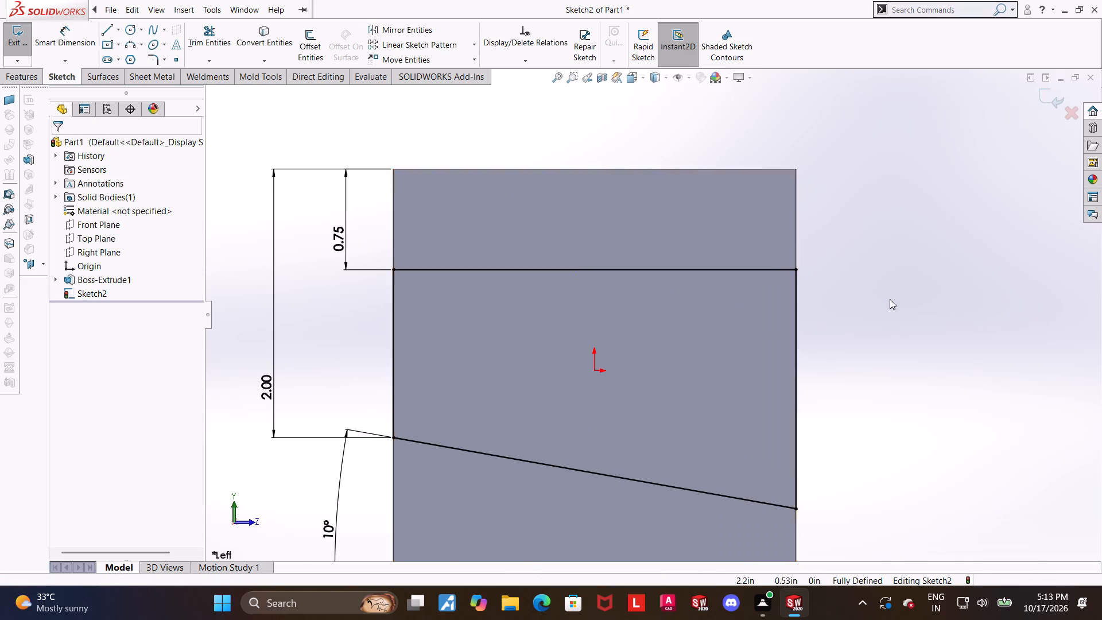
middle_click_drag(950, 305, 905, 312)
scroll(903, 313, "up", 1)
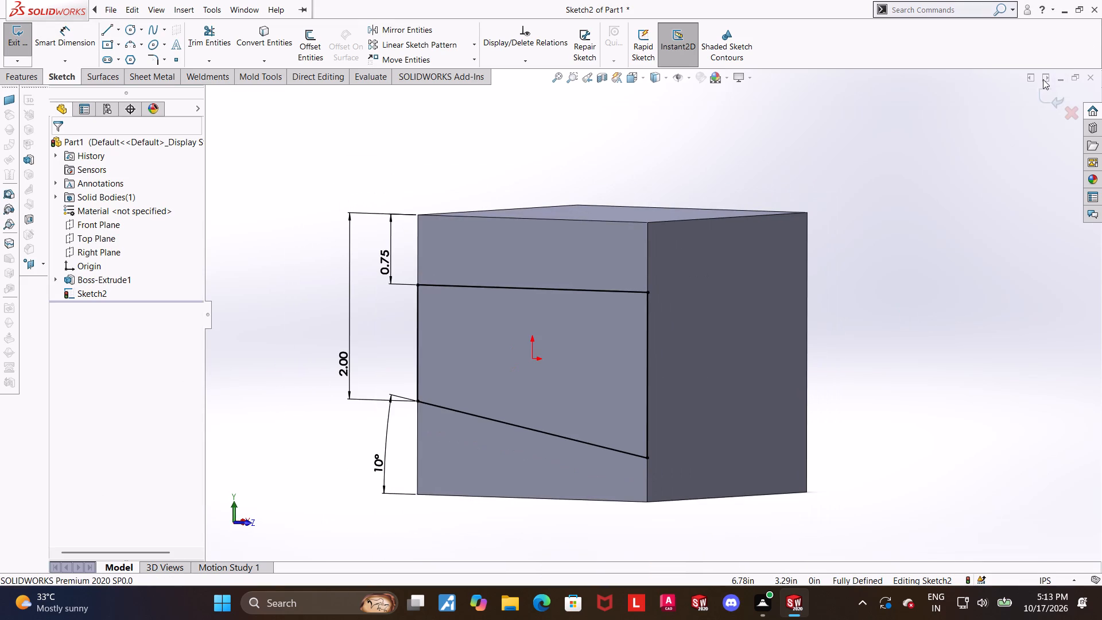
left_click(1051, 96)
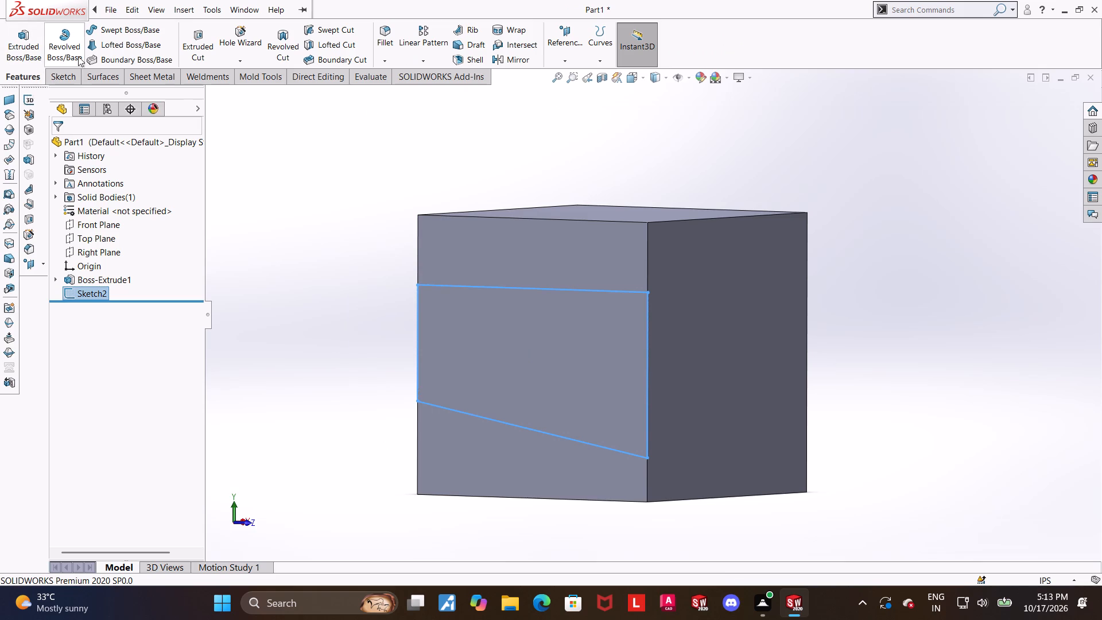
left_click(193, 50)
middle_click_drag(288, 204, 278, 207)
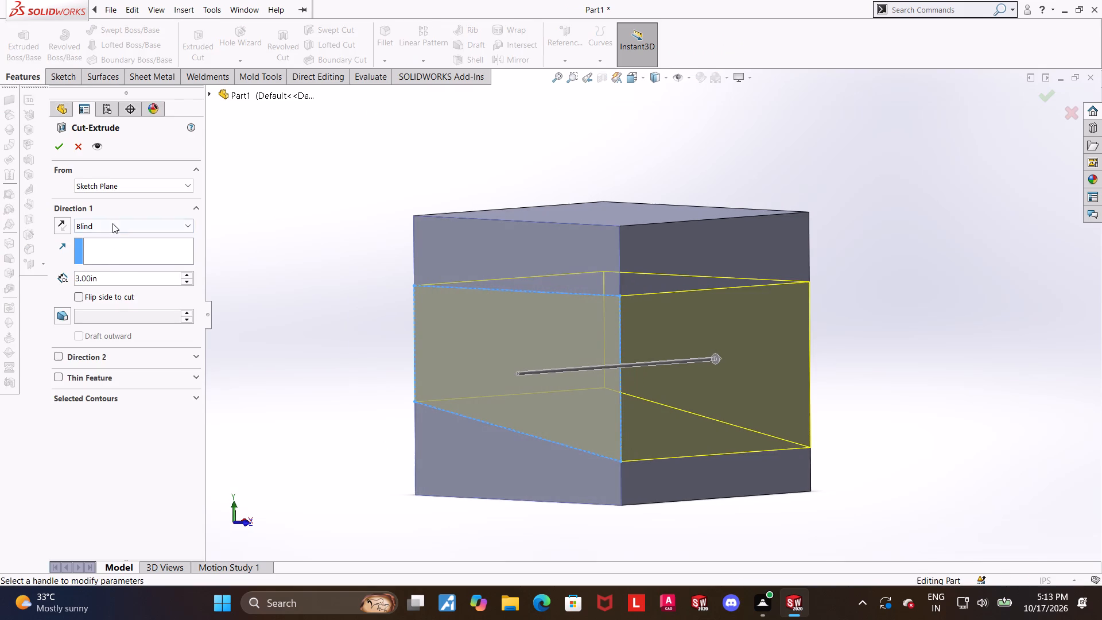
left_click(119, 277)
left_click_drag(135, 281, 59, 275)
type("0.25")
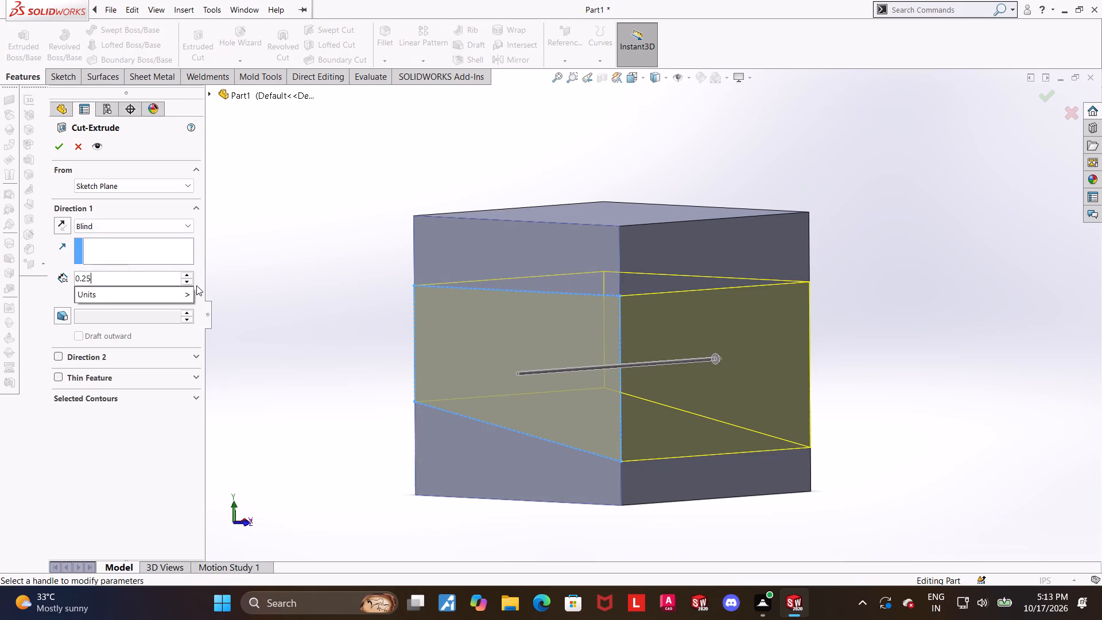
key("Return")
left_click(55, 147)
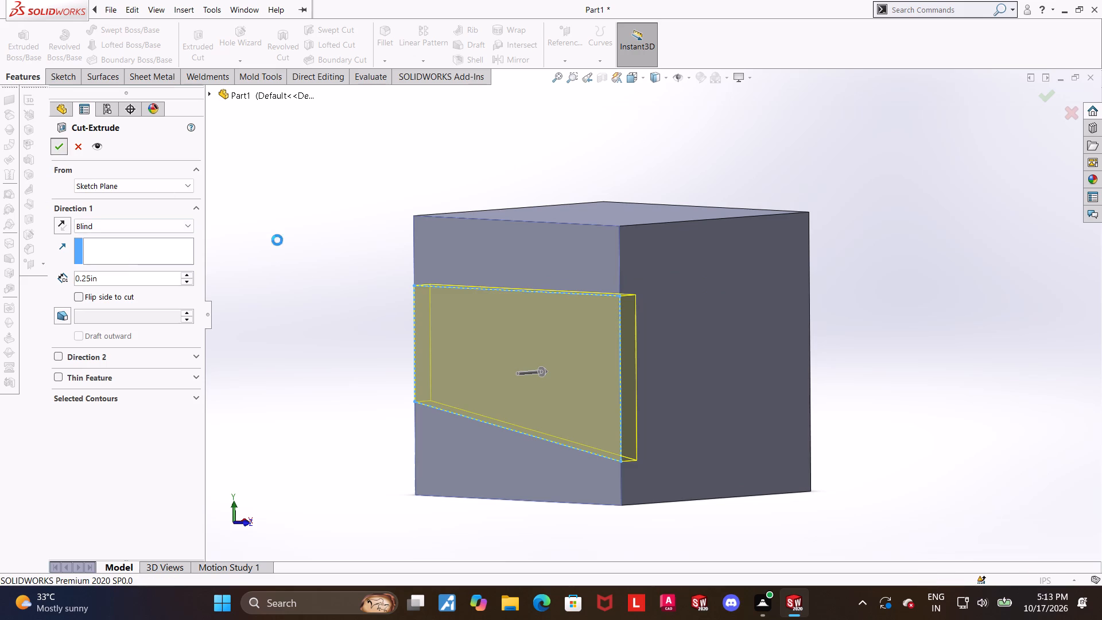
left_click(305, 268)
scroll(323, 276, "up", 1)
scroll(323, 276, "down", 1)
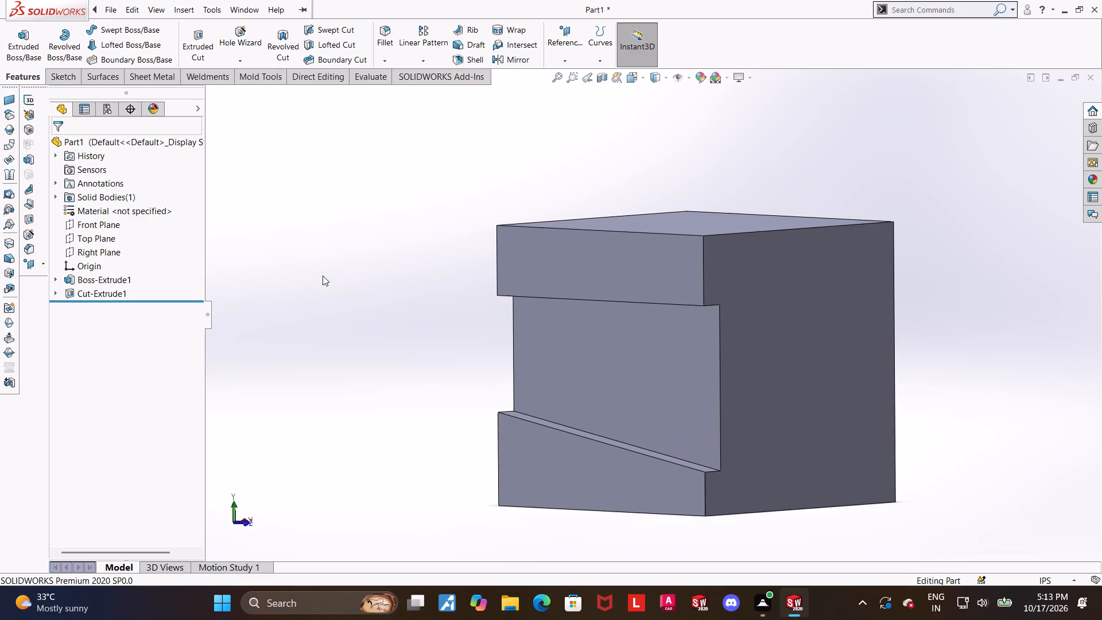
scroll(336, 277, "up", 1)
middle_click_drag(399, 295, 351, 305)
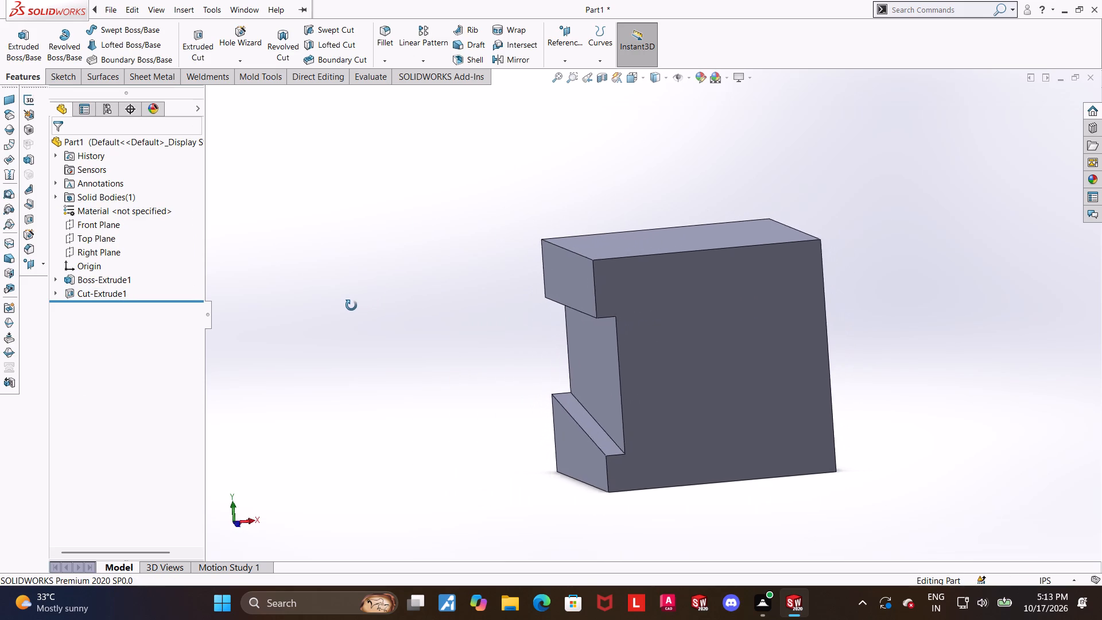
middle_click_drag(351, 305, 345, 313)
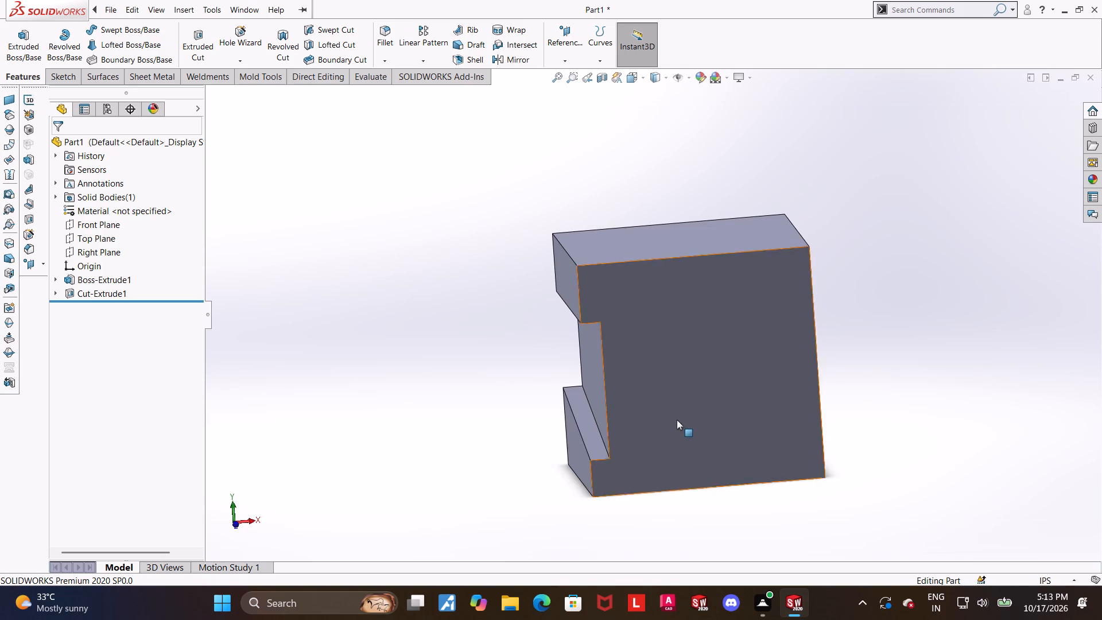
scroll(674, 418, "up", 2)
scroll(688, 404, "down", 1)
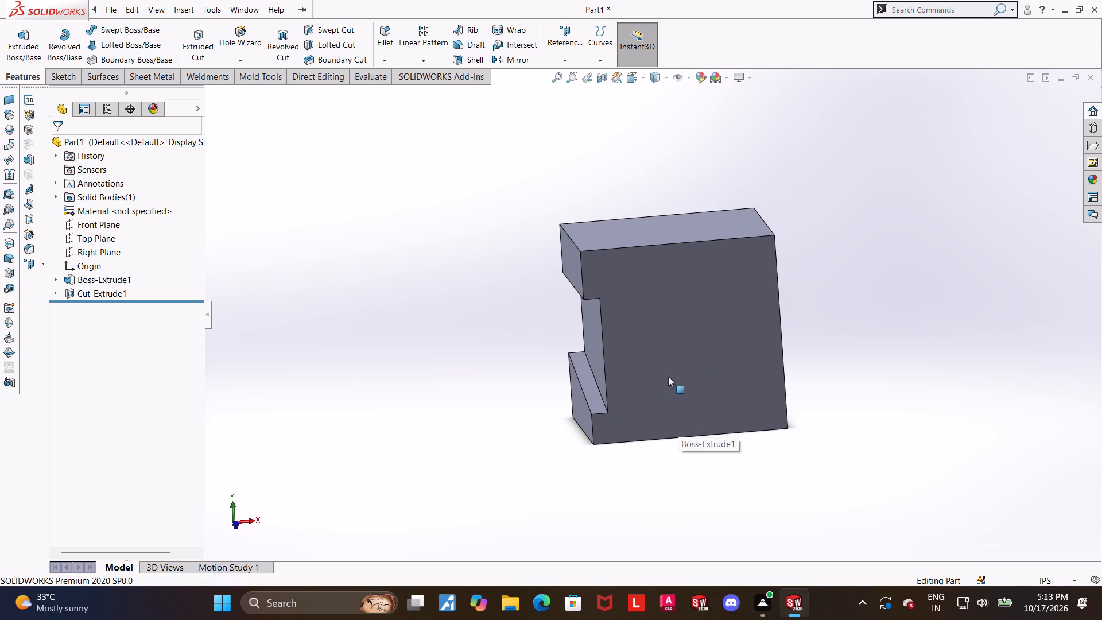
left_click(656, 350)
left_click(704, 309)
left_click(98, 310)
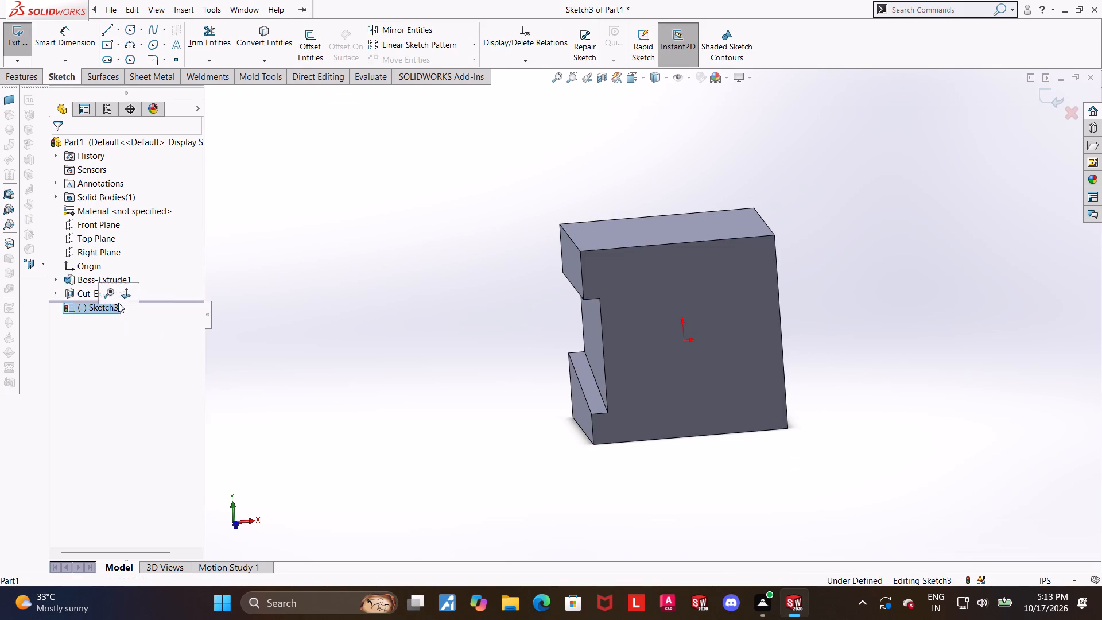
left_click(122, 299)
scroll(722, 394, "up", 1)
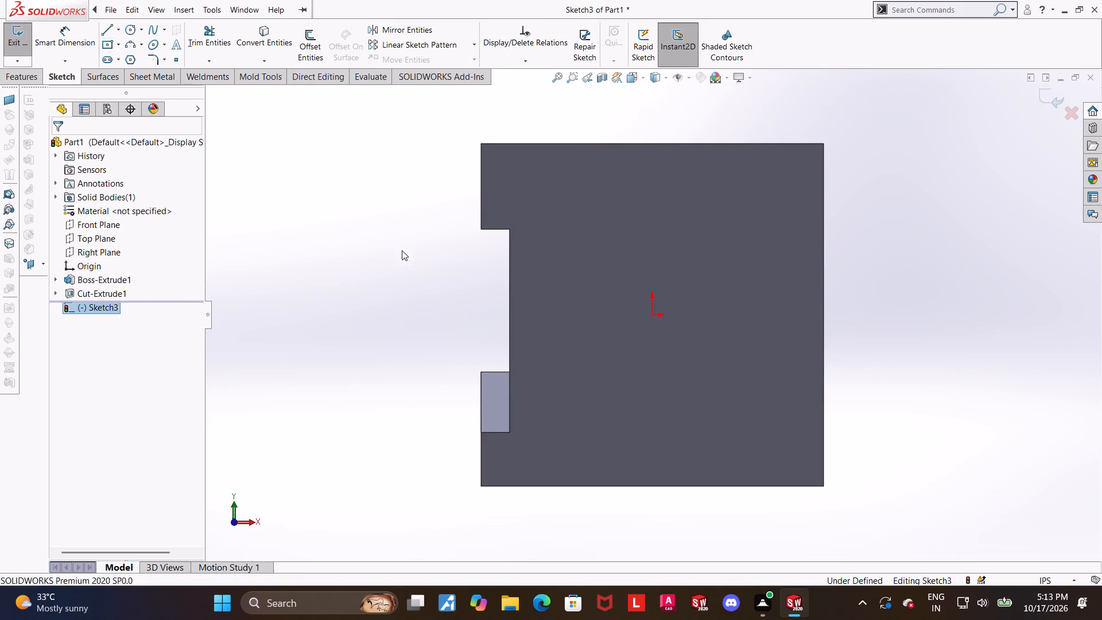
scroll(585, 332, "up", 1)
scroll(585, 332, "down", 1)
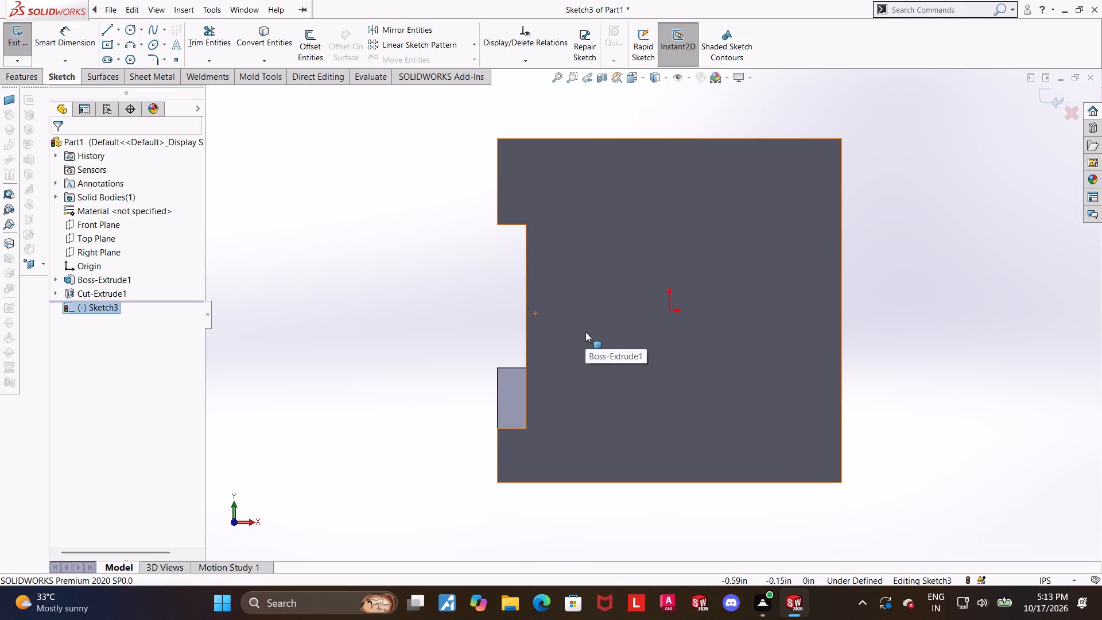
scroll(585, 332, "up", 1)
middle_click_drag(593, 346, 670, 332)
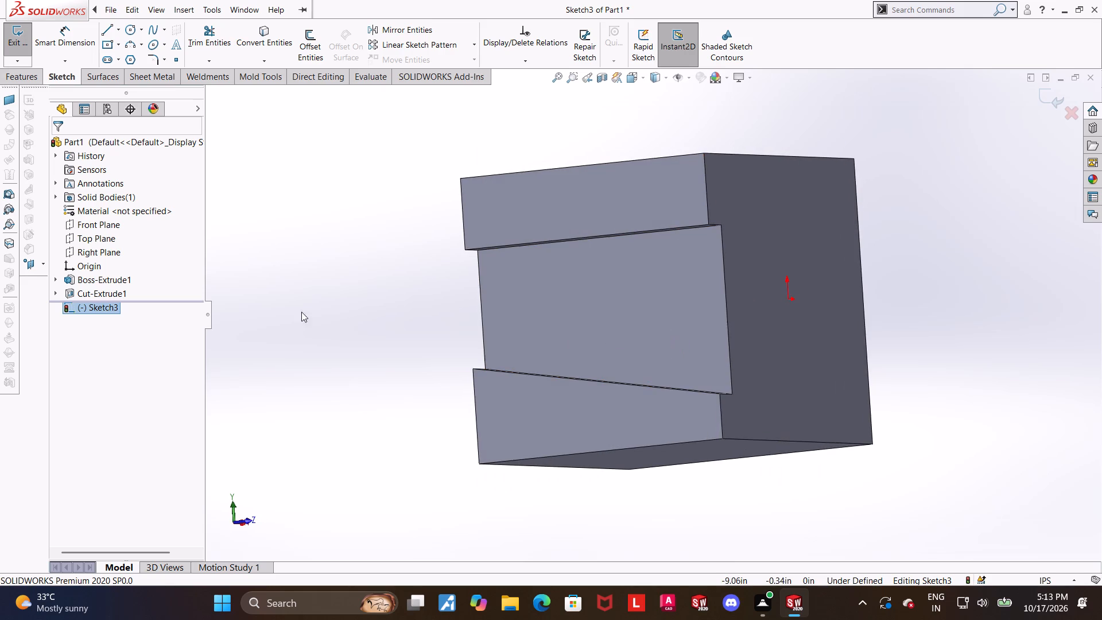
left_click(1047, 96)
Start a new sketch on the recessed face, viewed normal to it.
scroll(785, 186, "up", 2)
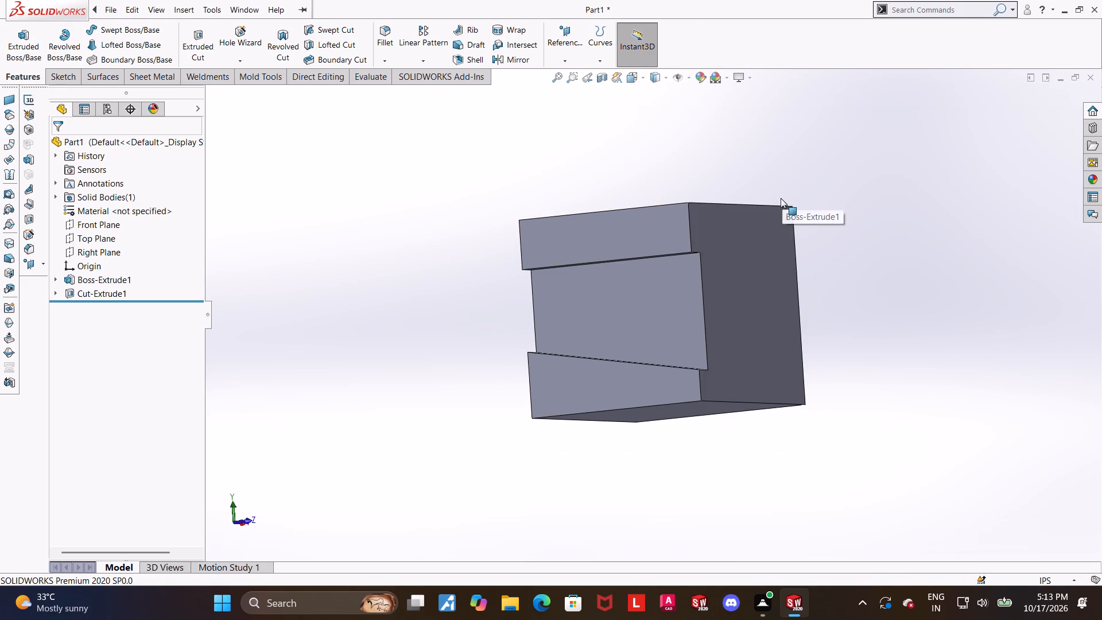
left_click(612, 315)
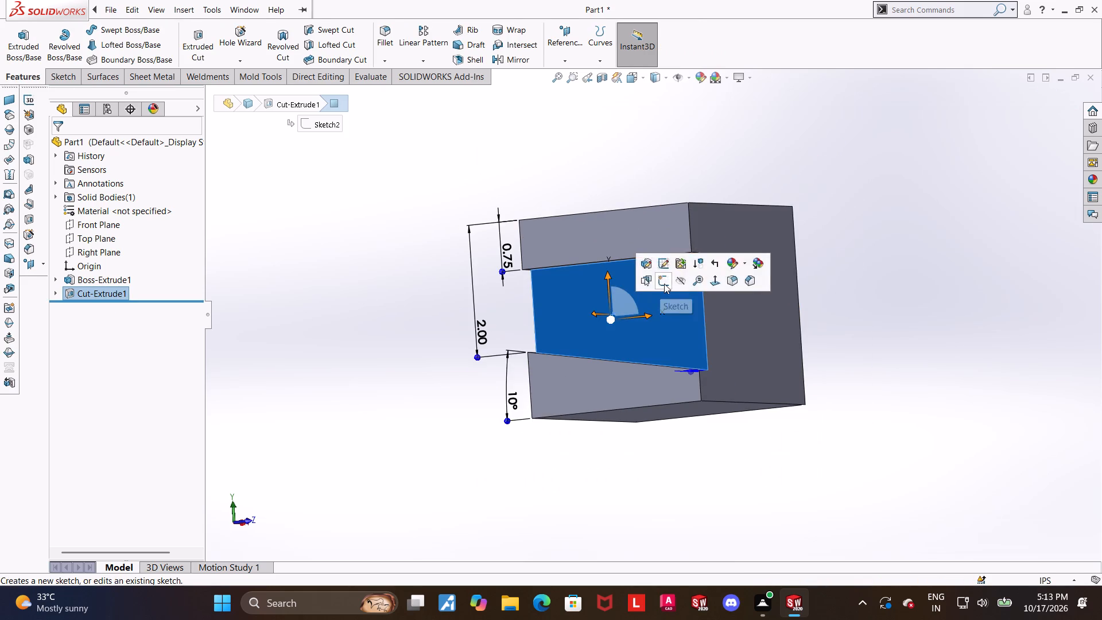
left_click(664, 284)
left_click(99, 313)
left_click(122, 300)
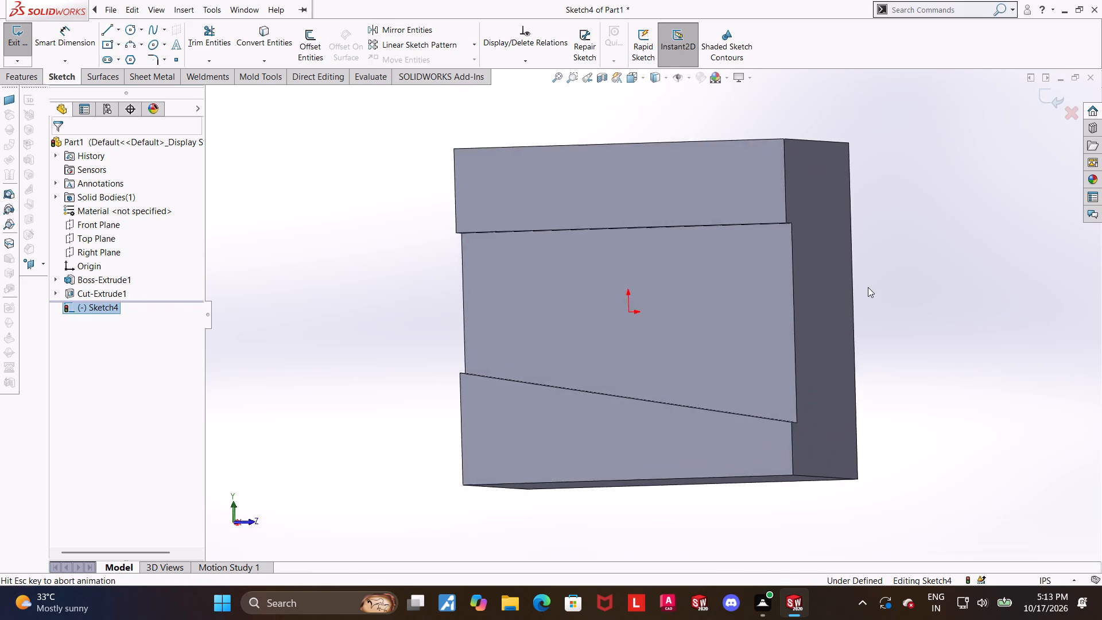
scroll(874, 301, "up", 4)
scroll(874, 301, "down", 2)
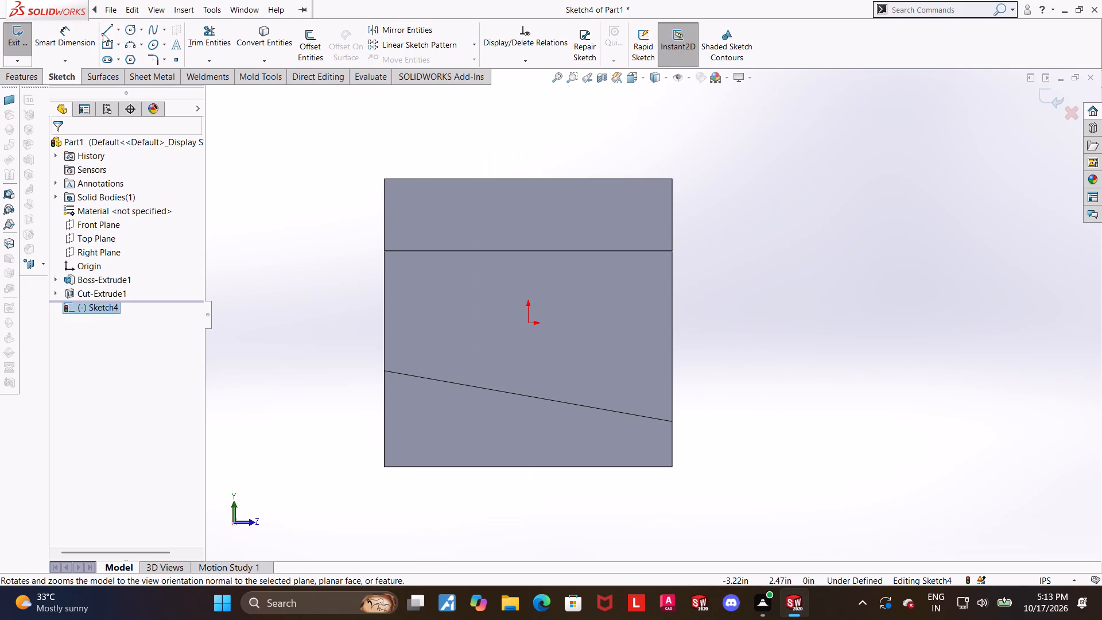
Sketch a horizontal line about 0.53 in below the cube's top edge, a vertical down the right edge, and a slanted line about 3.14 in long to the left edge.
left_click(104, 33)
scroll(449, 264, "up", 2)
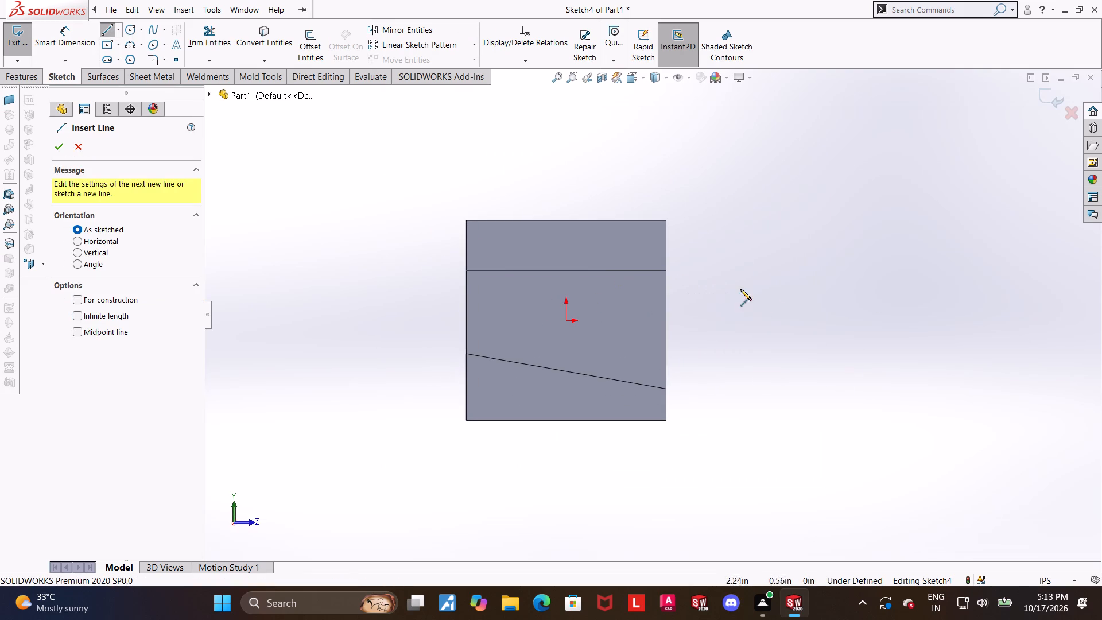
scroll(762, 316, "up", 1)
scroll(762, 316, "down", 2)
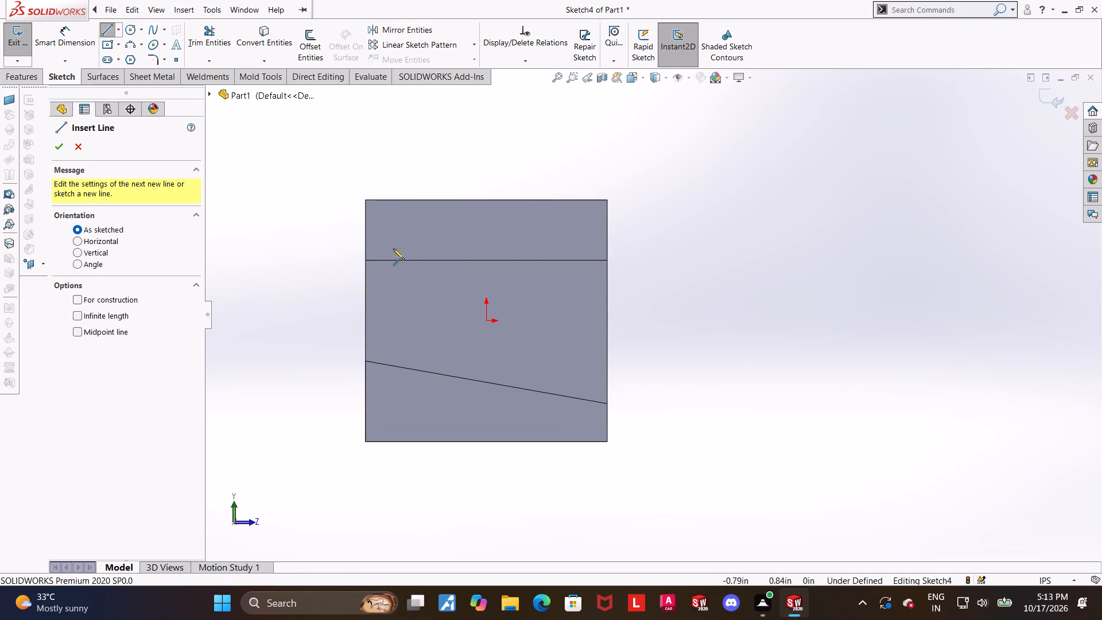
left_click(365, 243)
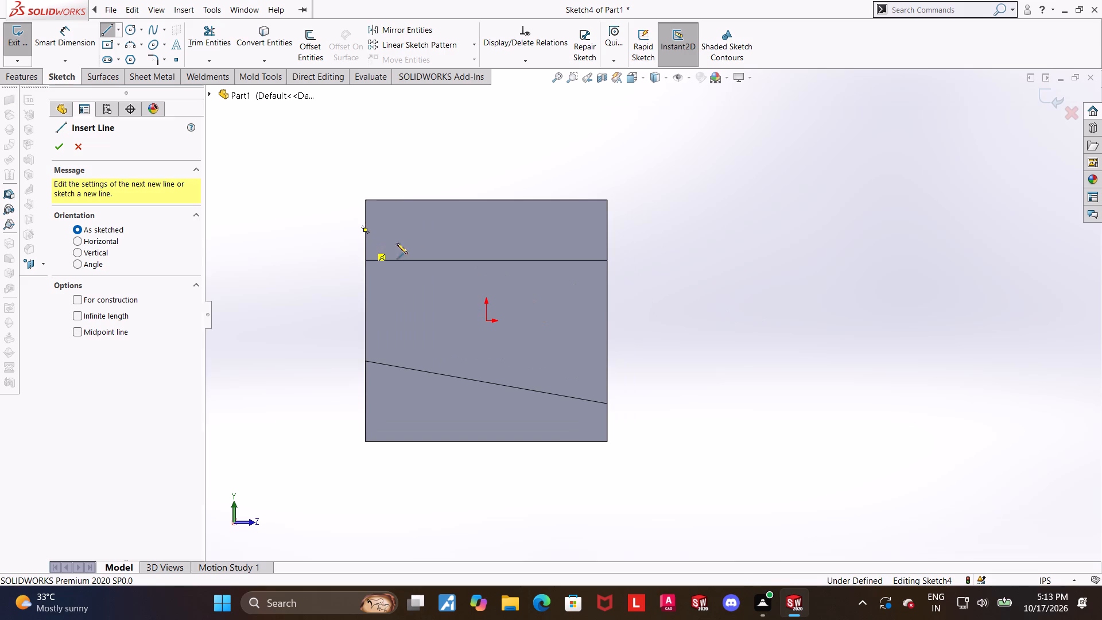
left_click(608, 240)
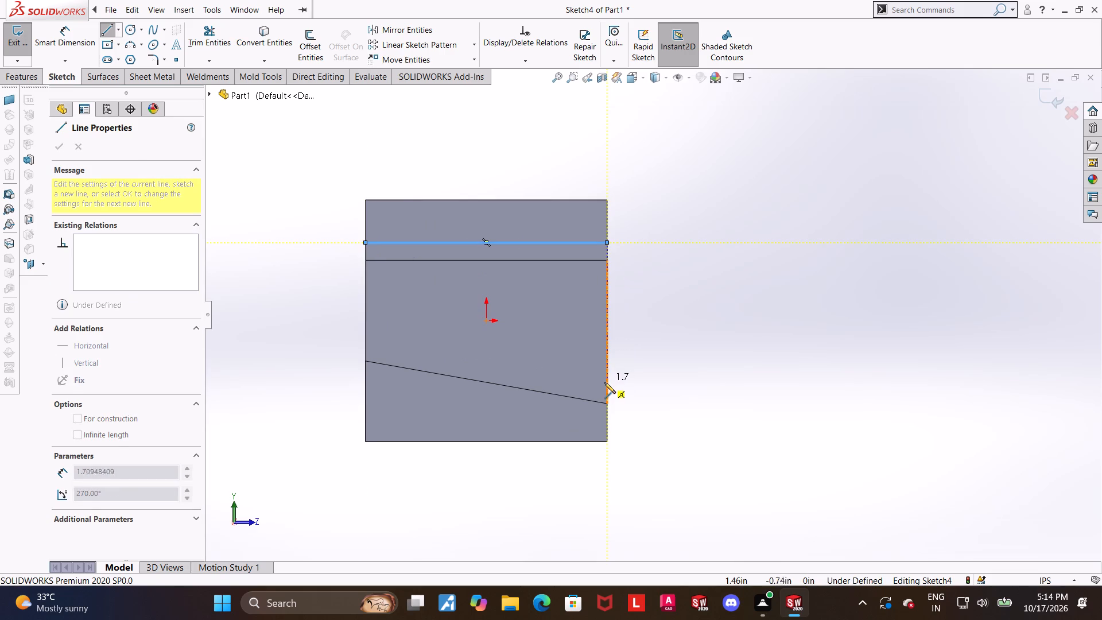
left_click(607, 425)
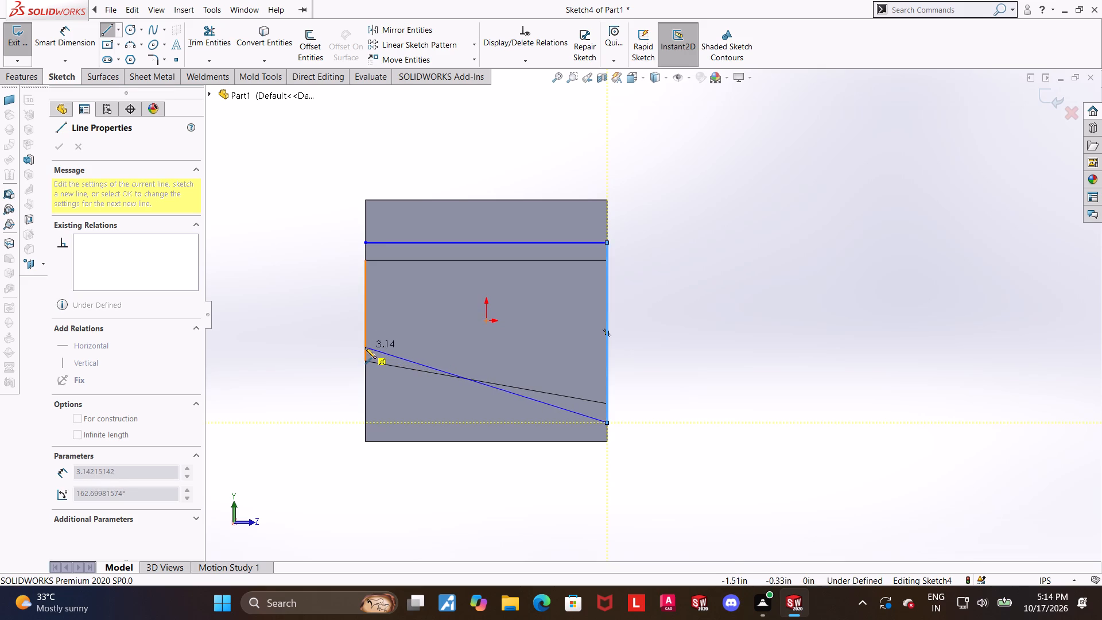
left_click(365, 347)
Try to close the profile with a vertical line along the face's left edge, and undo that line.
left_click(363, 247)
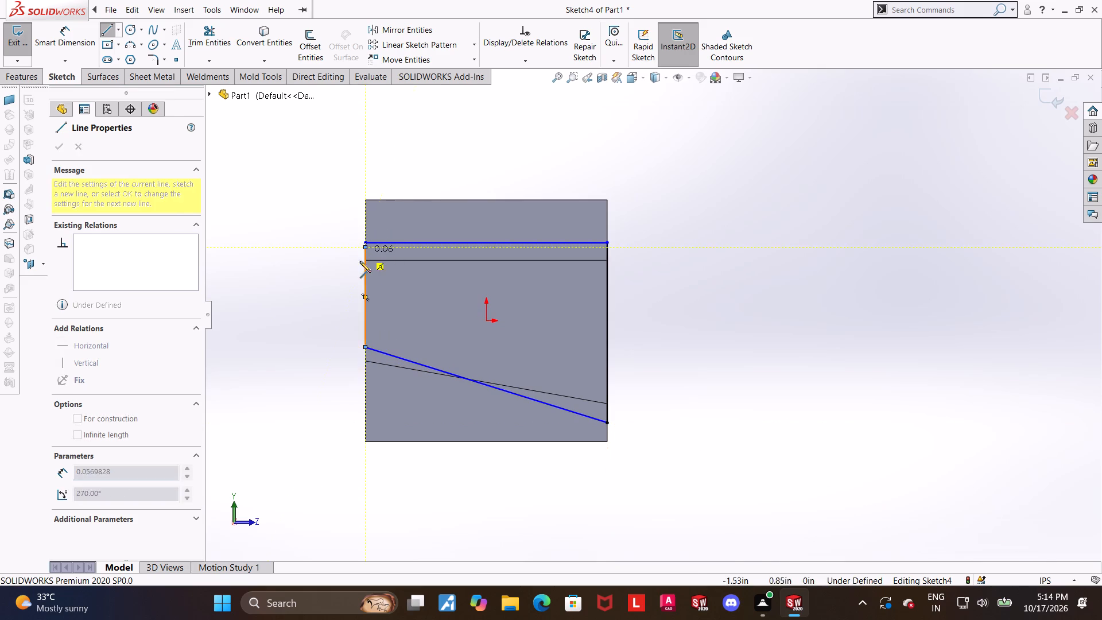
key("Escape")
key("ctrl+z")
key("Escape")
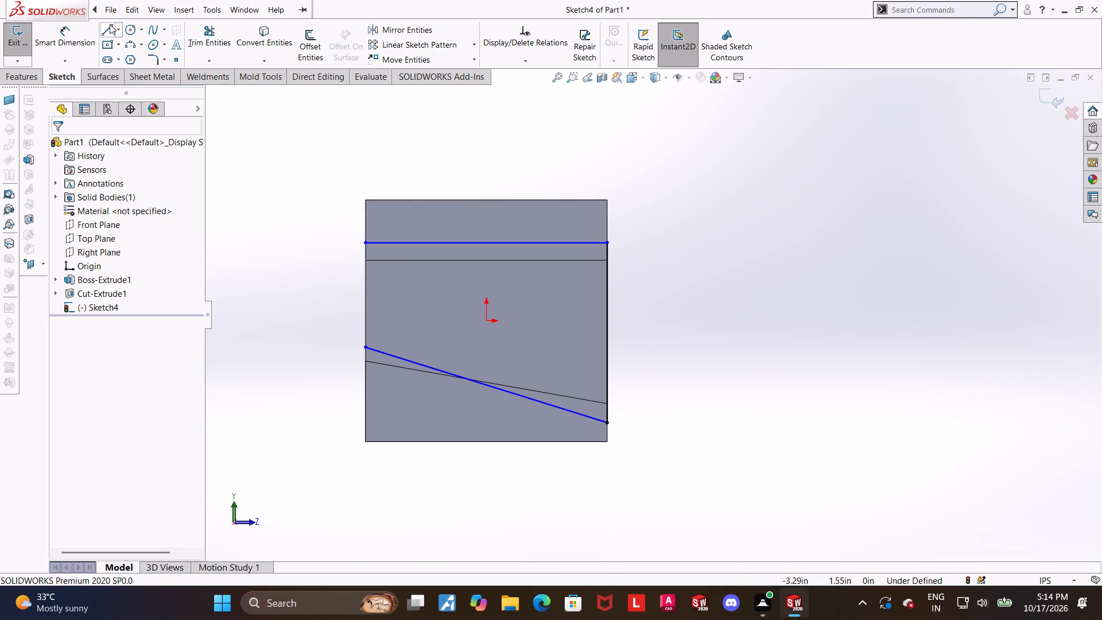
Close the profile with a vertical line about 1.25 in long from the slanted line's upper end to the horizontal line.
left_click(110, 24)
left_click(366, 348)
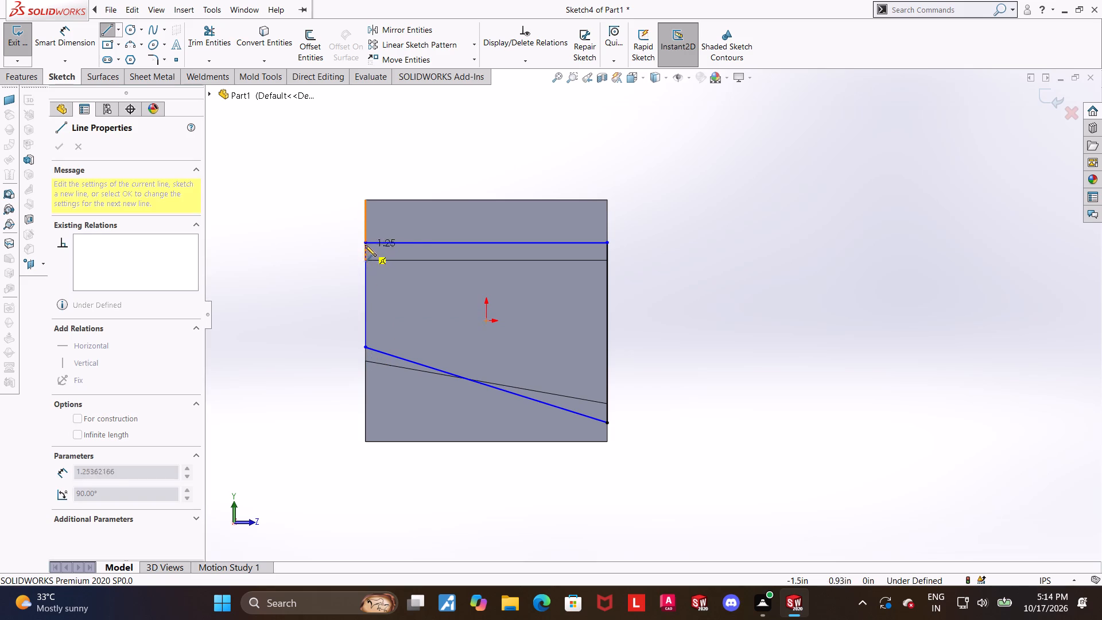
left_click(364, 244)
key("Escape")
key("Escape")
key("Escape")
Dimension the new horizontal line 0.5 in below the cube's top edge.
scroll(651, 301, "up", 1)
left_click(65, 38)
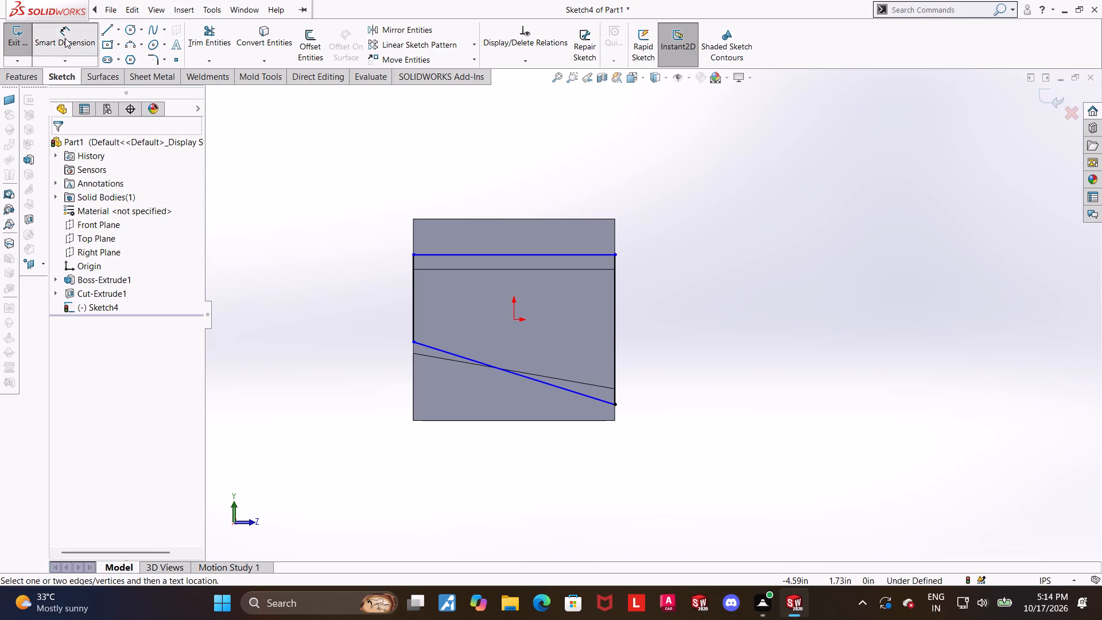
scroll(606, 239, "up", 1)
scroll(606, 236, "down", 1)
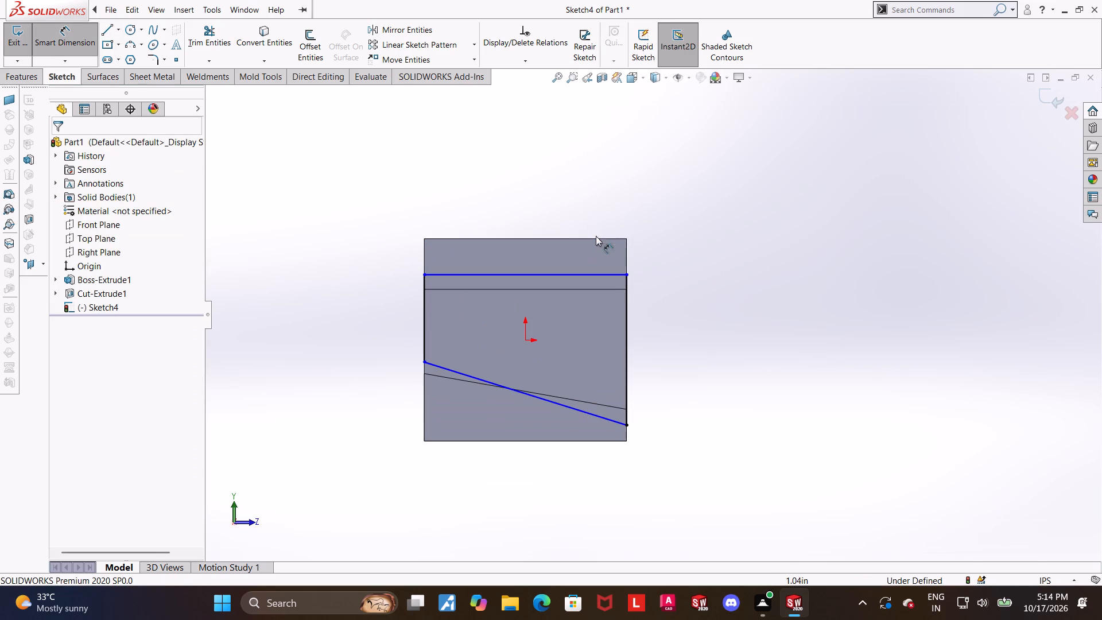
left_click(596, 237)
left_click(600, 276)
left_click(721, 267)
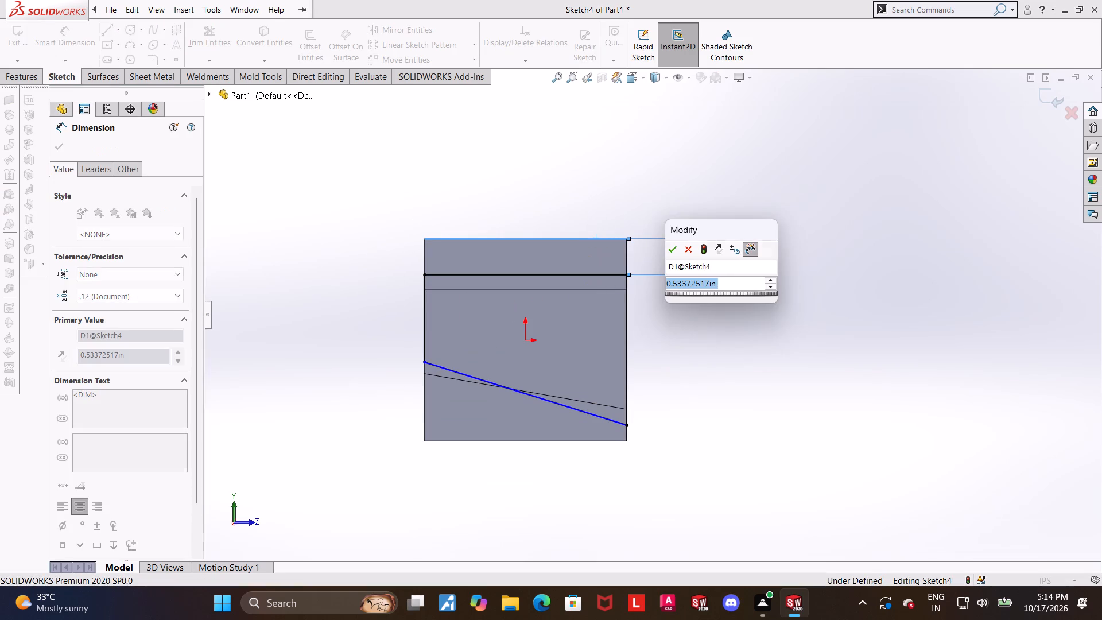
type("0.5")
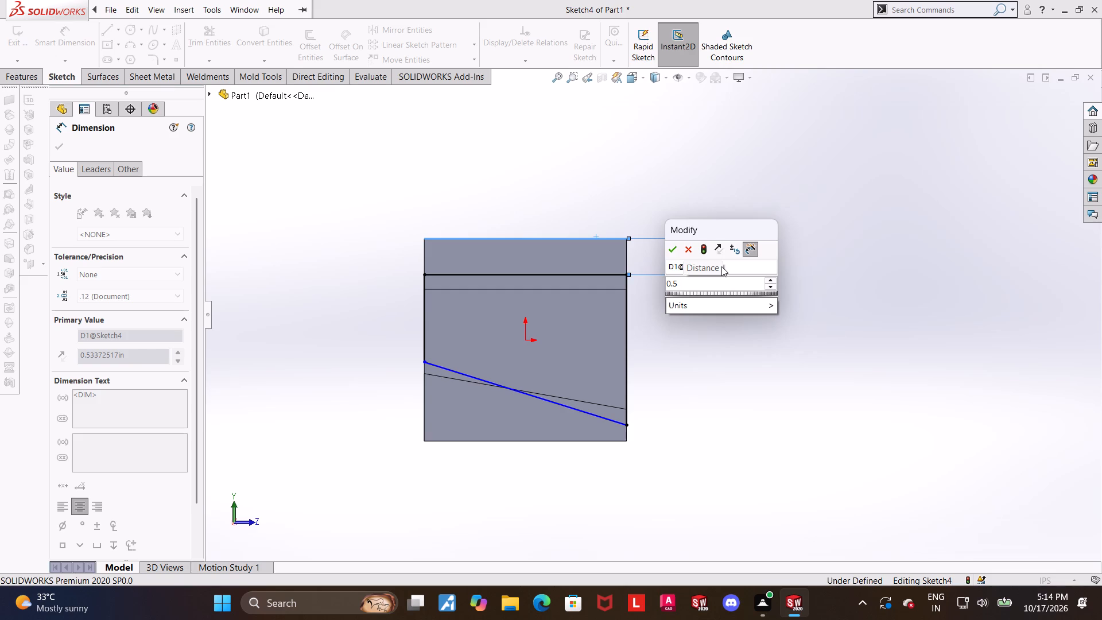
key("Return")
key("Escape")
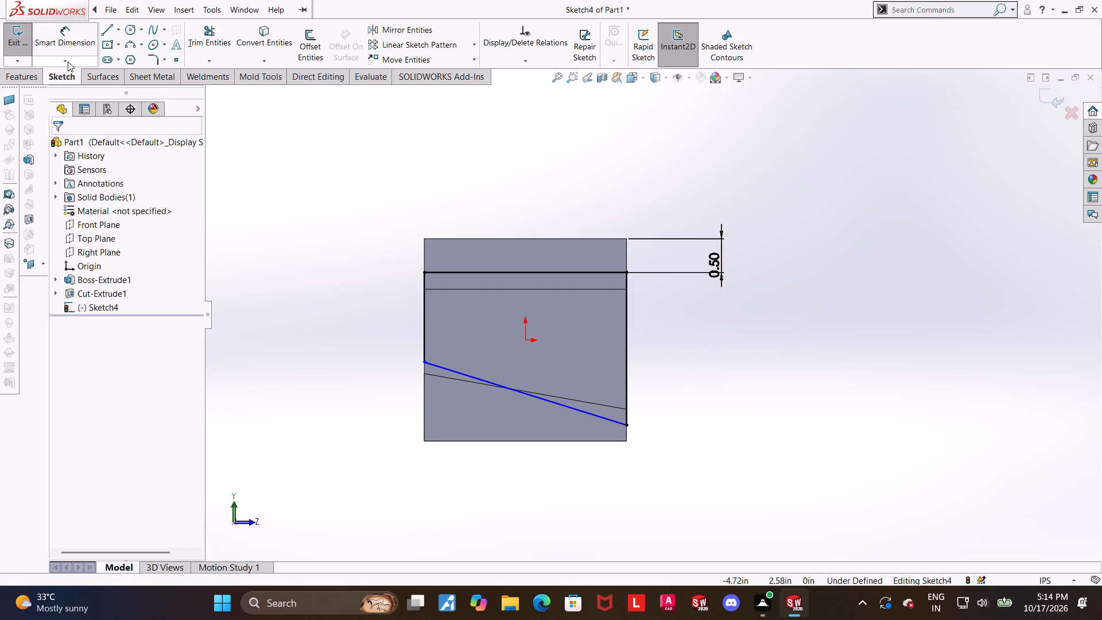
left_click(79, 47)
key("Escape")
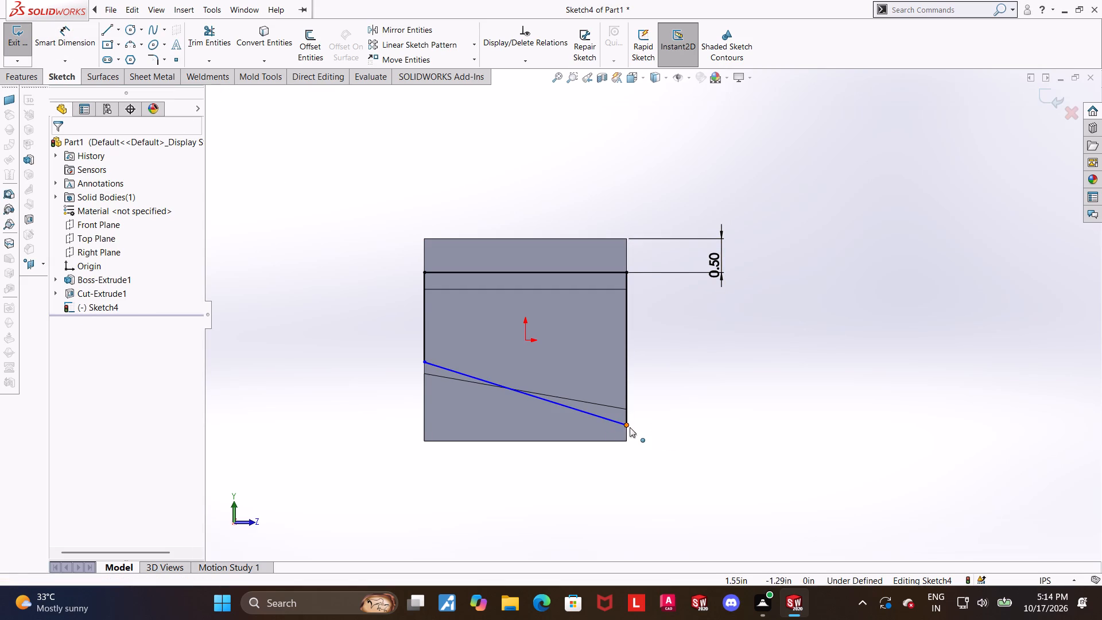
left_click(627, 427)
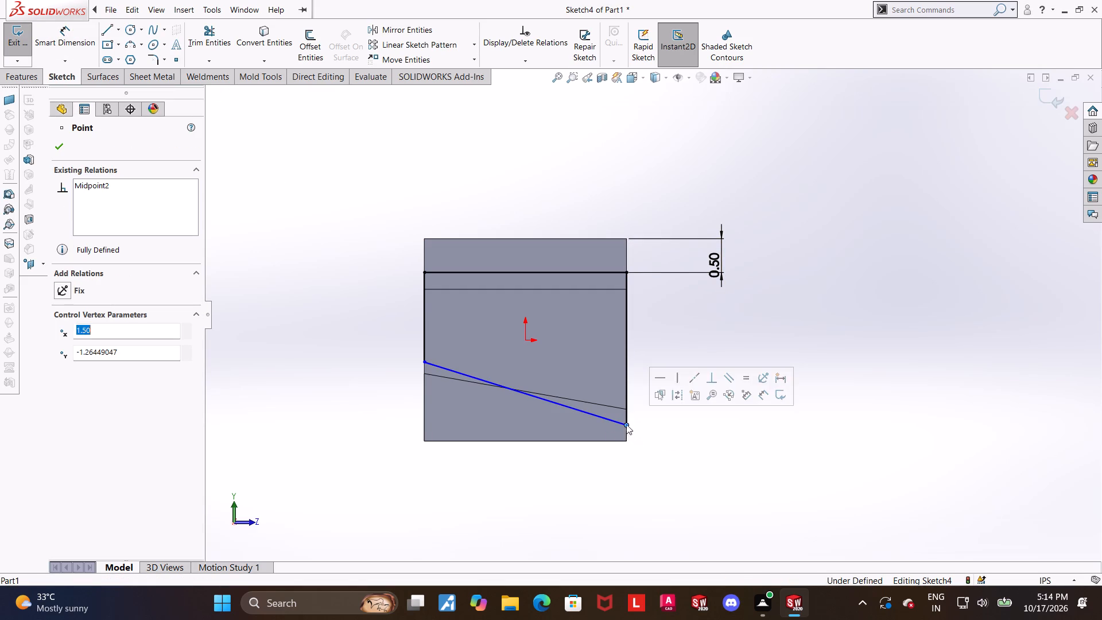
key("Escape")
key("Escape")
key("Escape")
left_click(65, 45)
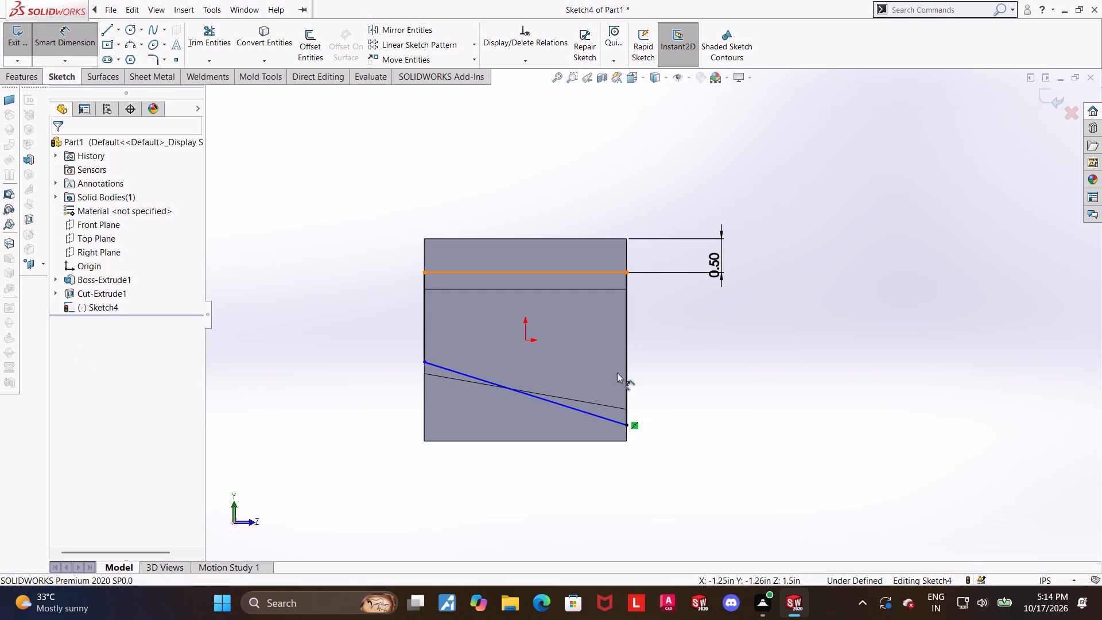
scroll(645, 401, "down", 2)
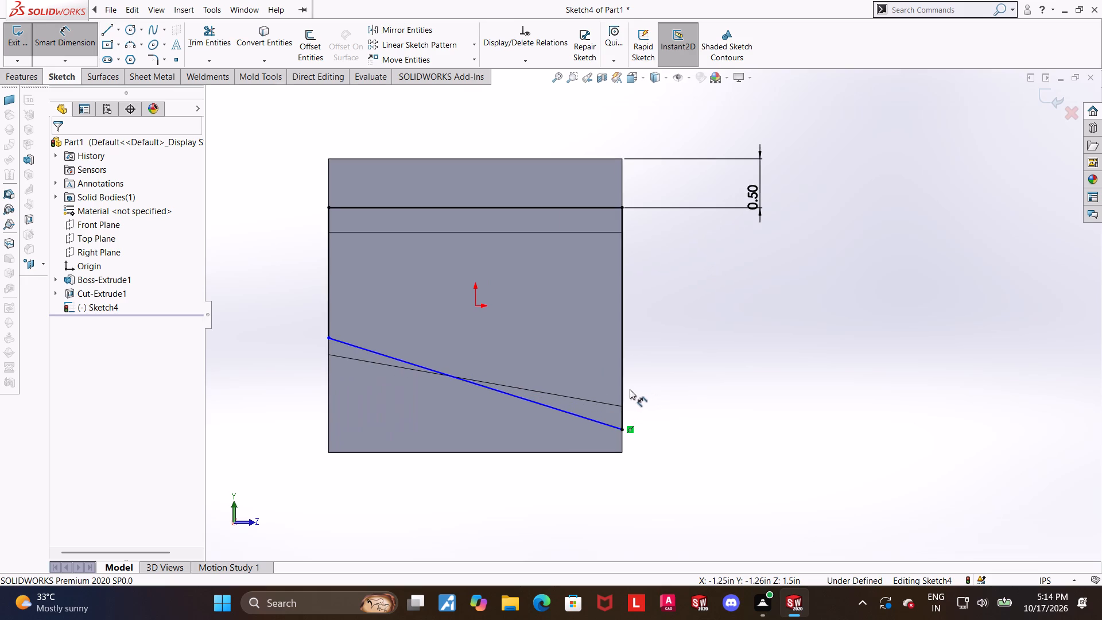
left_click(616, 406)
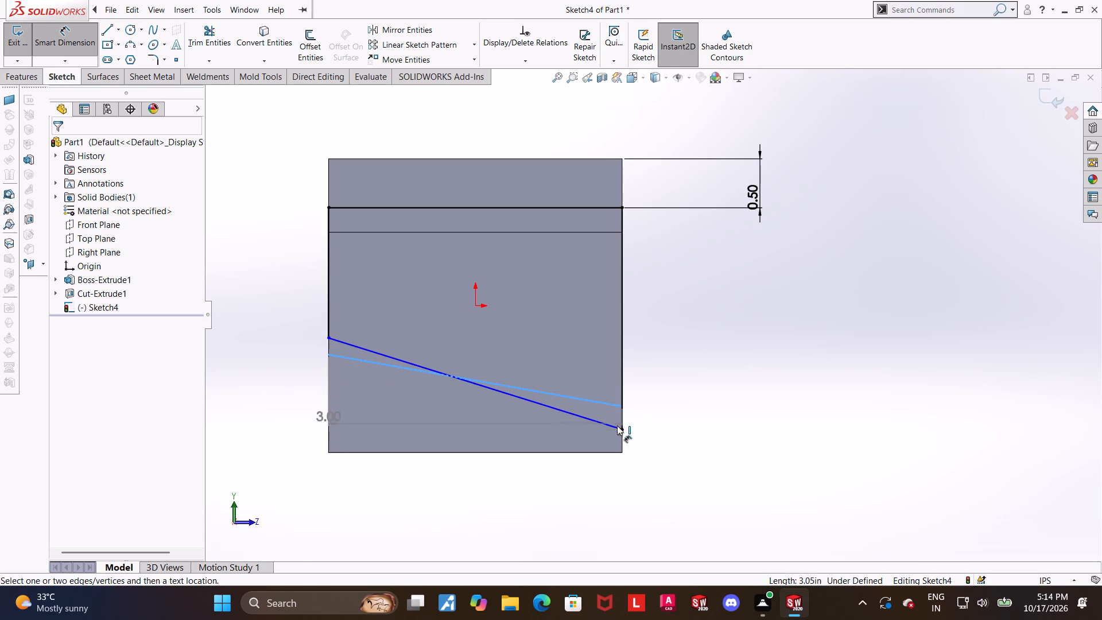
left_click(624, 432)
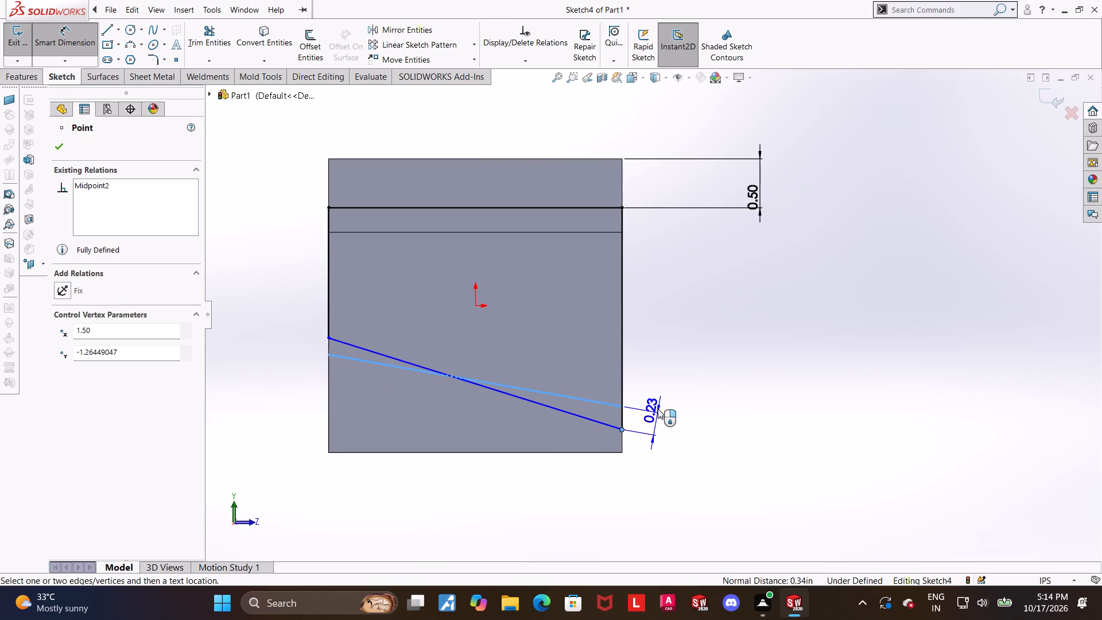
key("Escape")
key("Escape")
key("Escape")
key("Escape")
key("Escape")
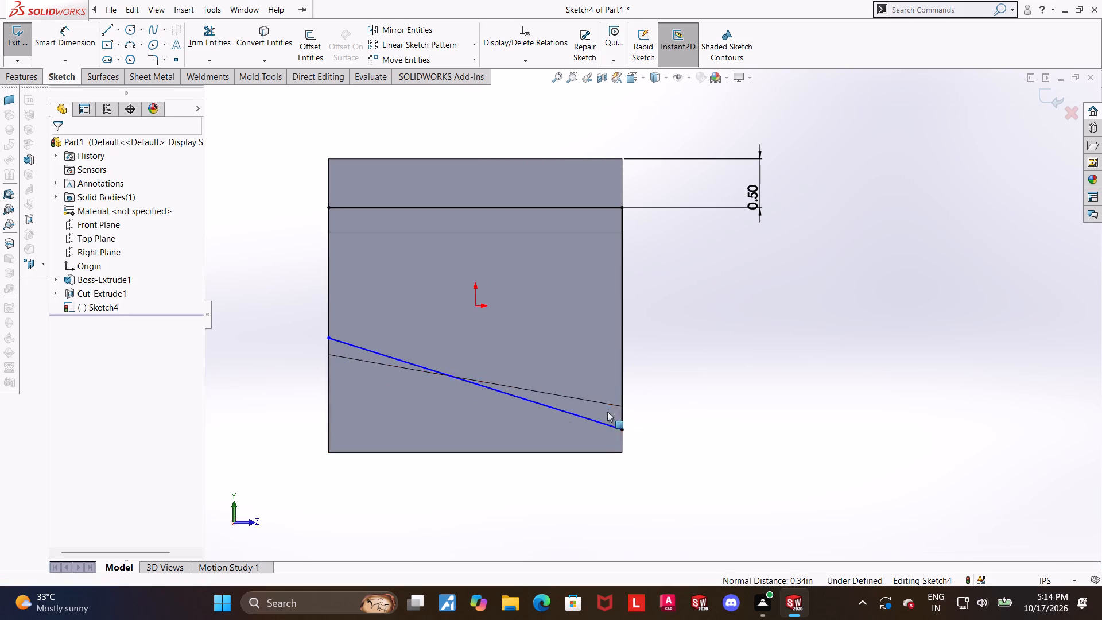
Dimension the angle between the new slanted line and the profile's right vertical line at 80°.
left_click(65, 37)
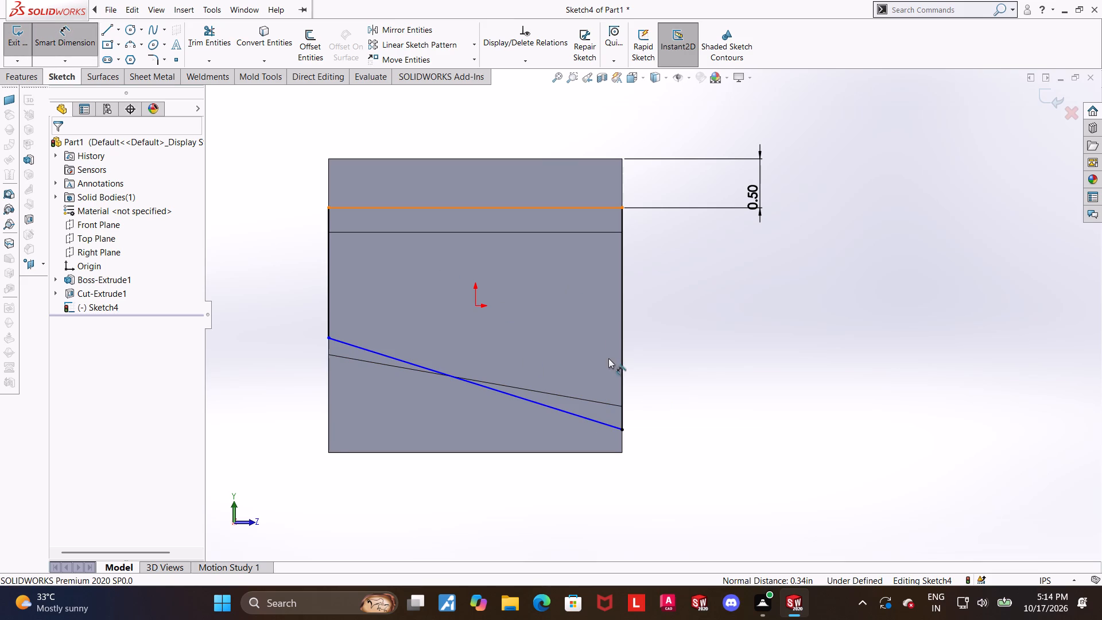
left_click(620, 363)
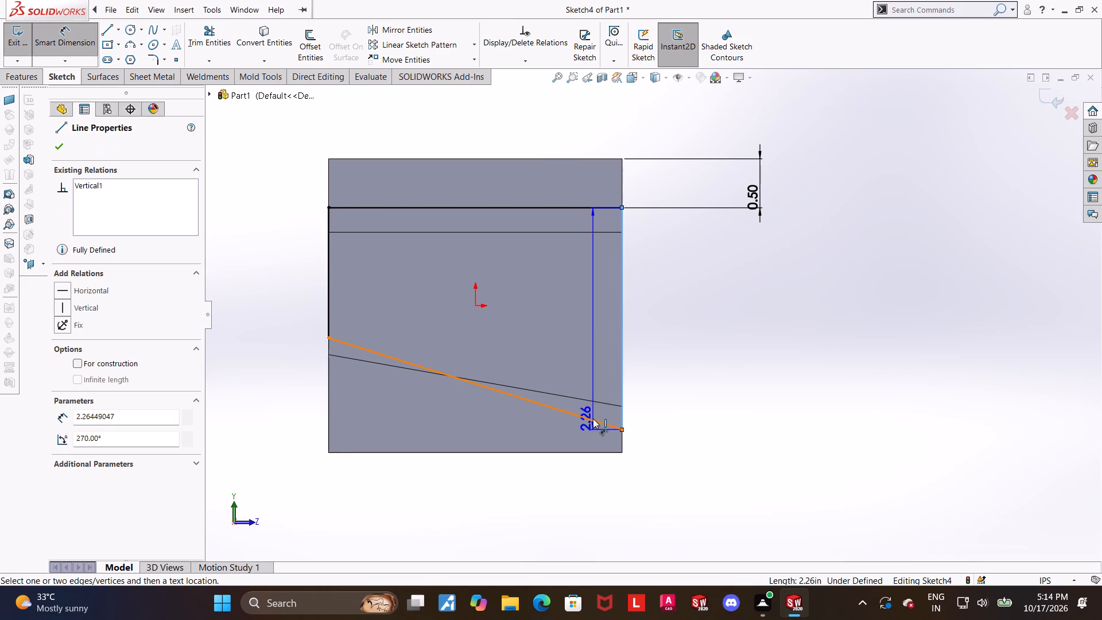
left_click(593, 418)
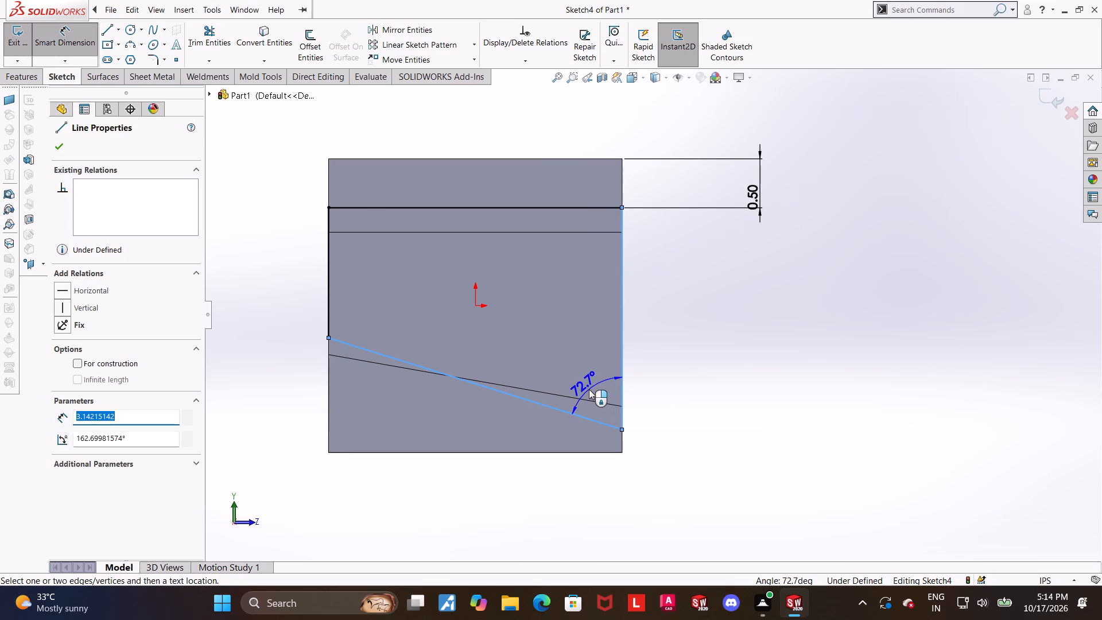
left_click(589, 389)
key("9")
key("BackSpace")
type("80")
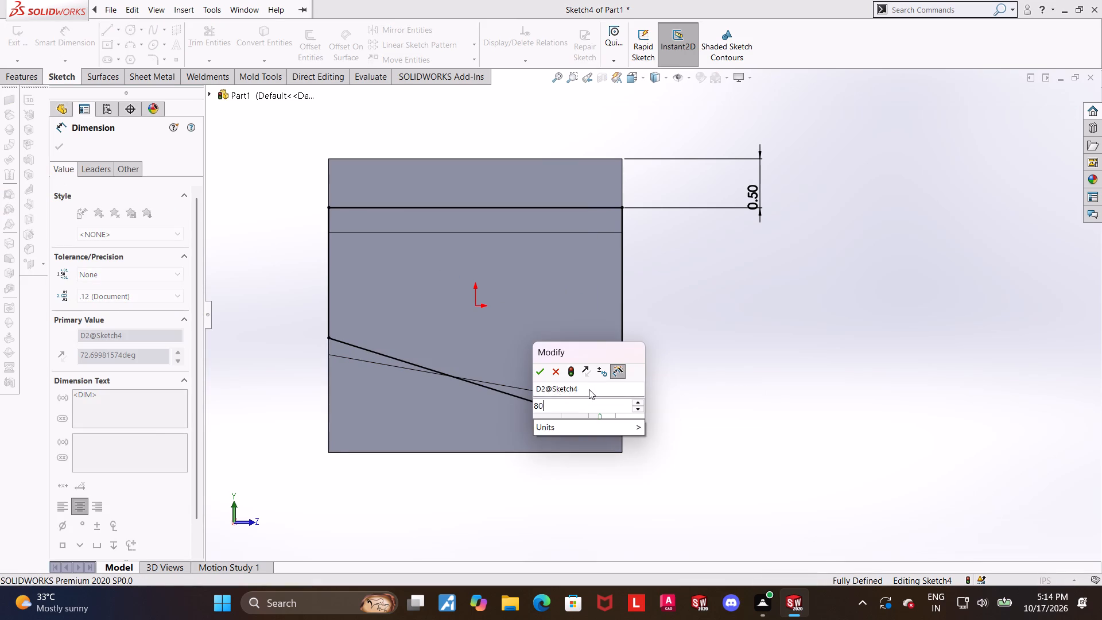
key("Return")
key("Escape")
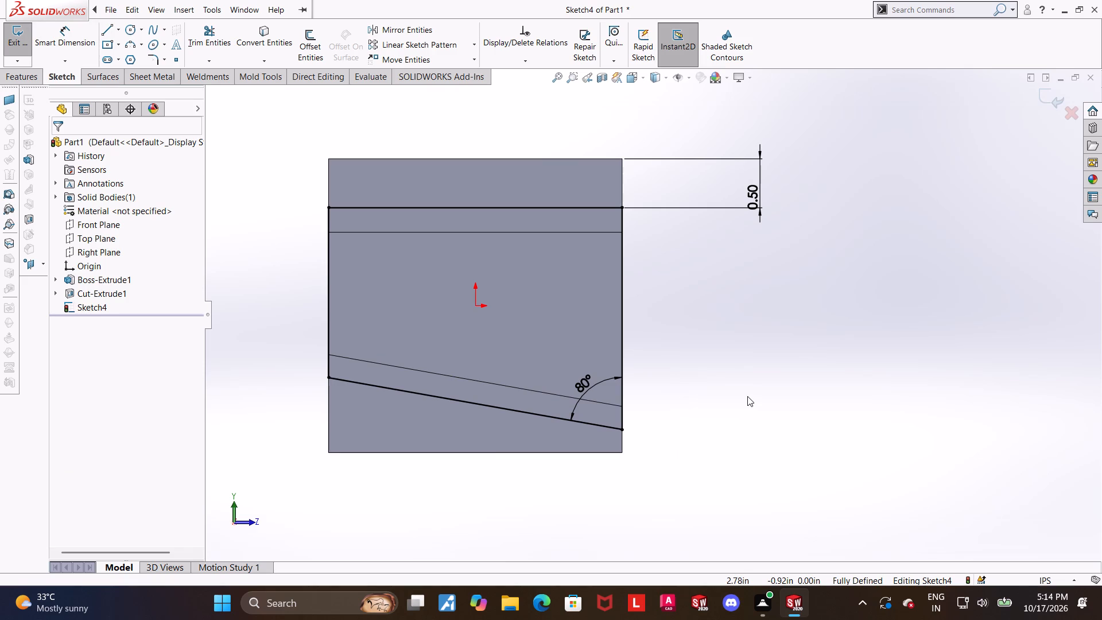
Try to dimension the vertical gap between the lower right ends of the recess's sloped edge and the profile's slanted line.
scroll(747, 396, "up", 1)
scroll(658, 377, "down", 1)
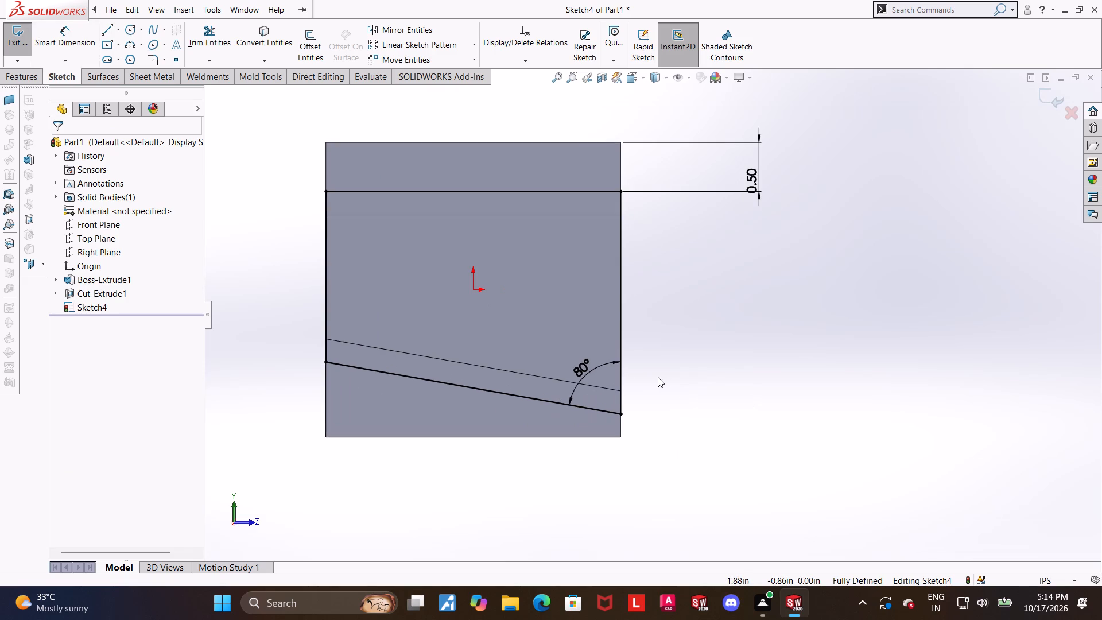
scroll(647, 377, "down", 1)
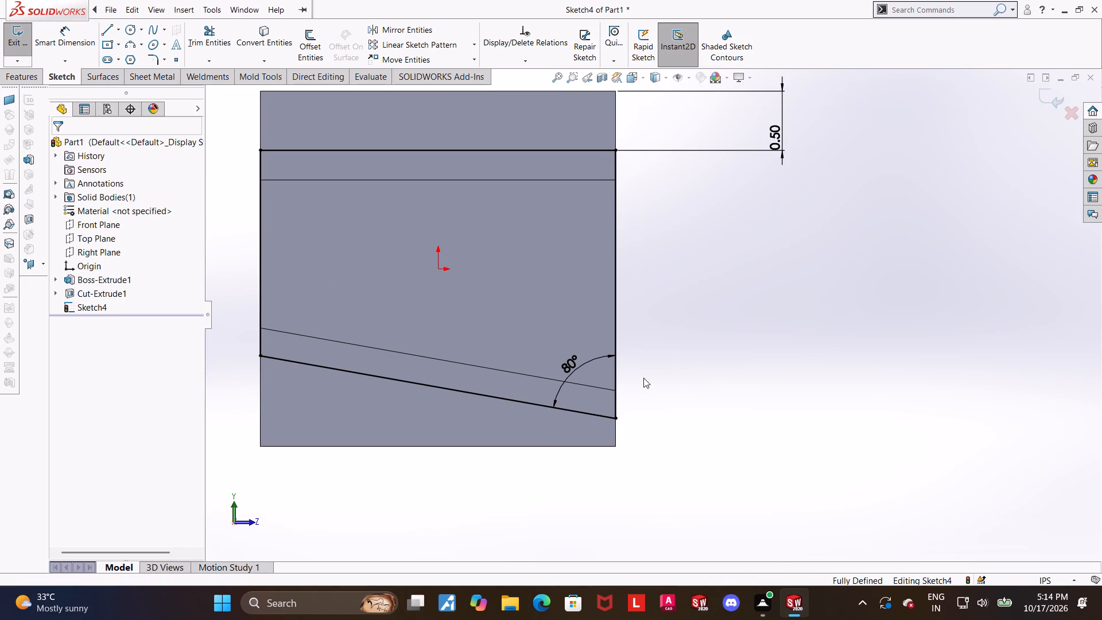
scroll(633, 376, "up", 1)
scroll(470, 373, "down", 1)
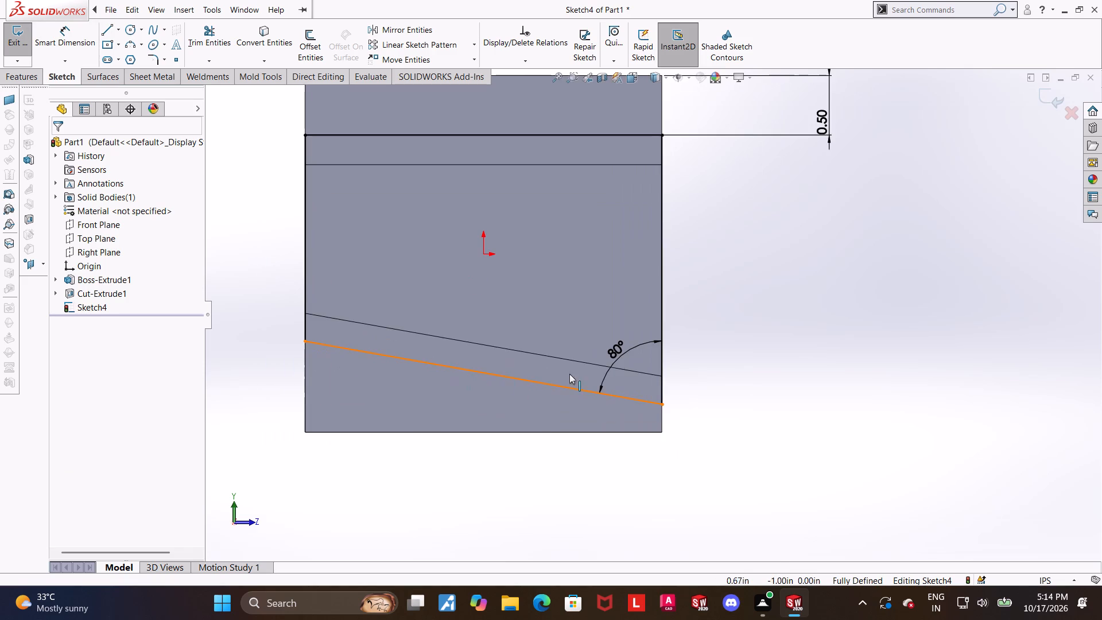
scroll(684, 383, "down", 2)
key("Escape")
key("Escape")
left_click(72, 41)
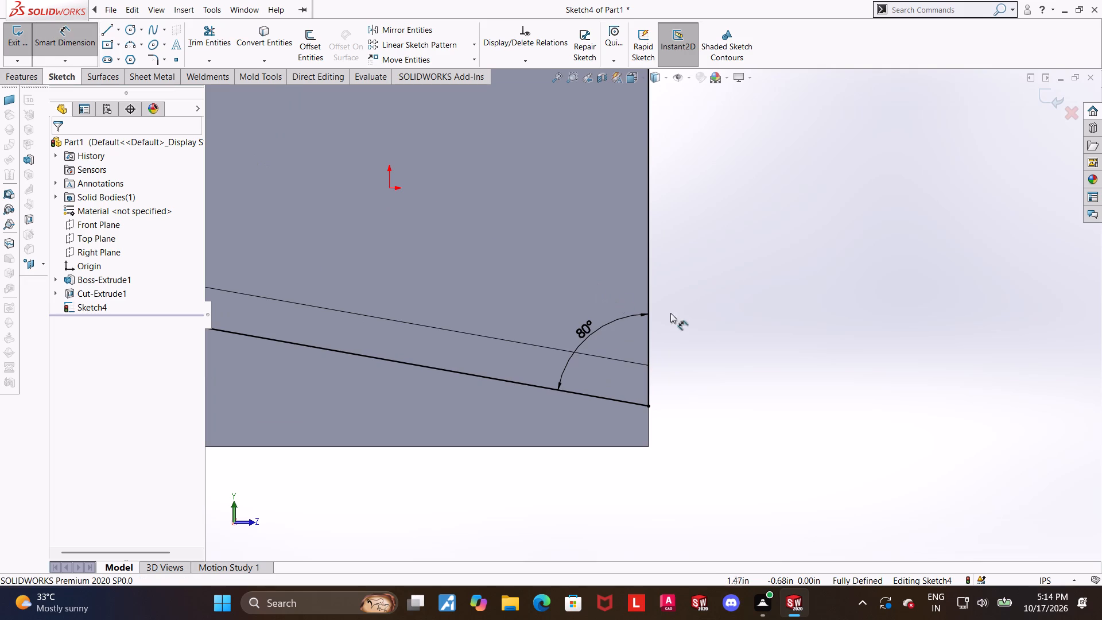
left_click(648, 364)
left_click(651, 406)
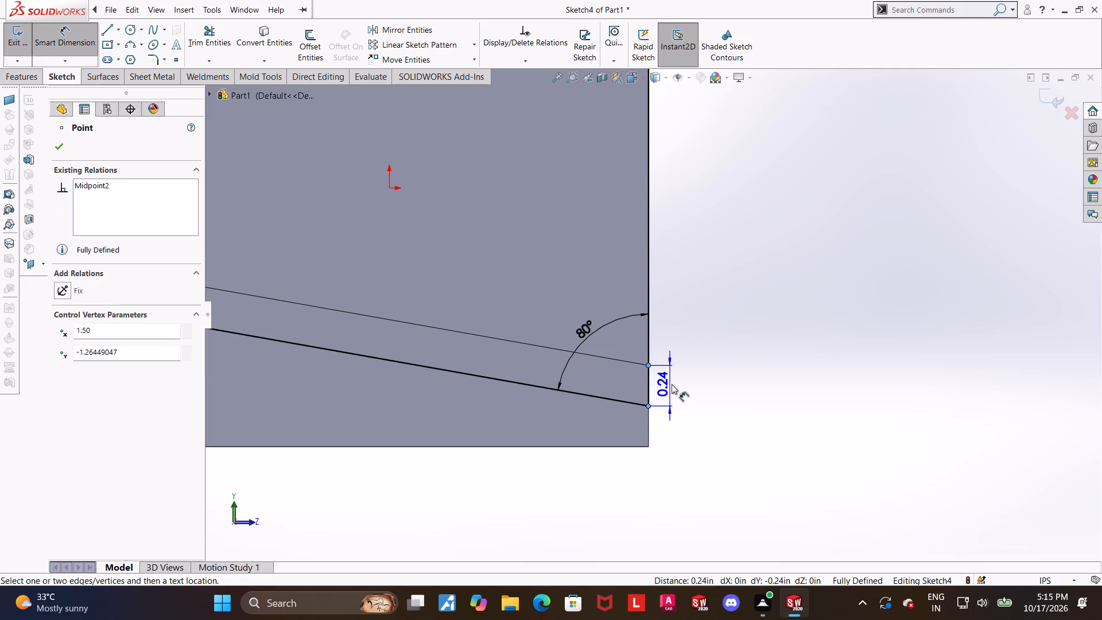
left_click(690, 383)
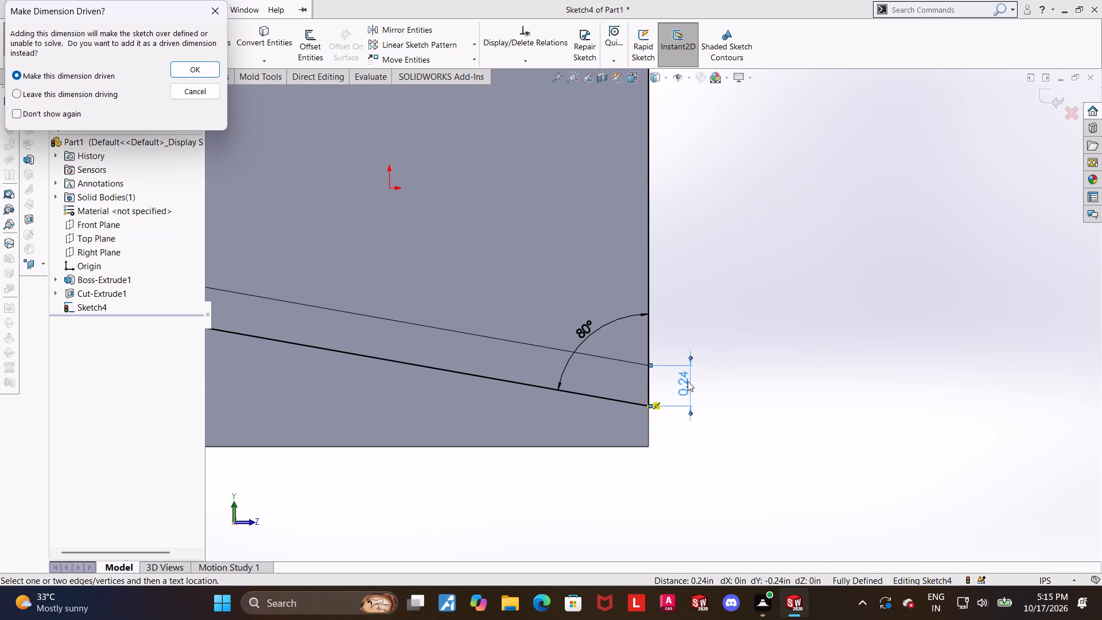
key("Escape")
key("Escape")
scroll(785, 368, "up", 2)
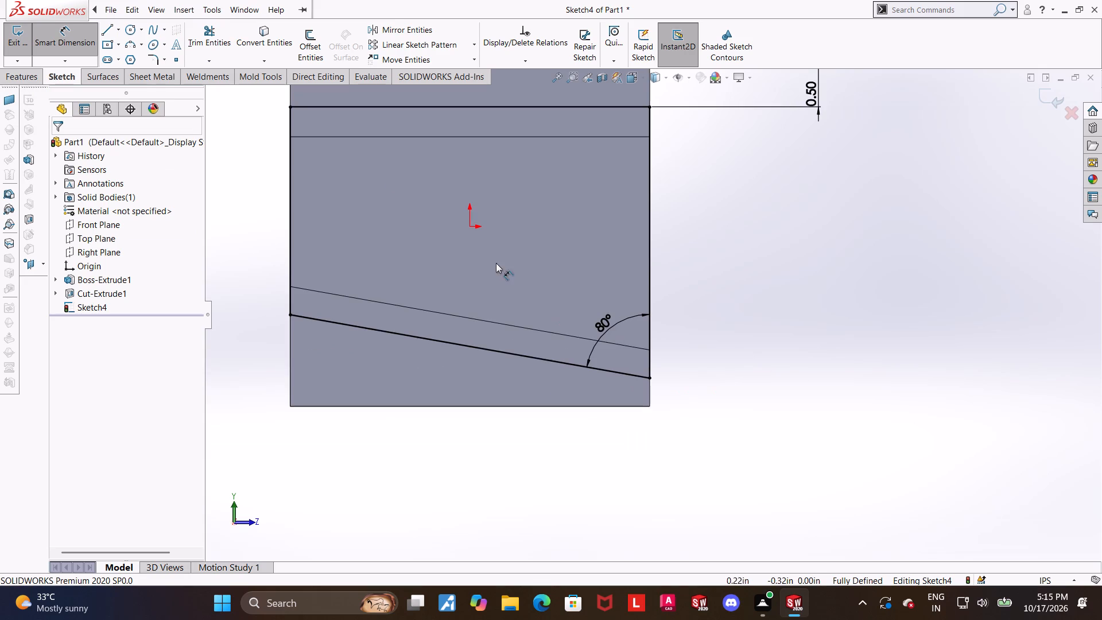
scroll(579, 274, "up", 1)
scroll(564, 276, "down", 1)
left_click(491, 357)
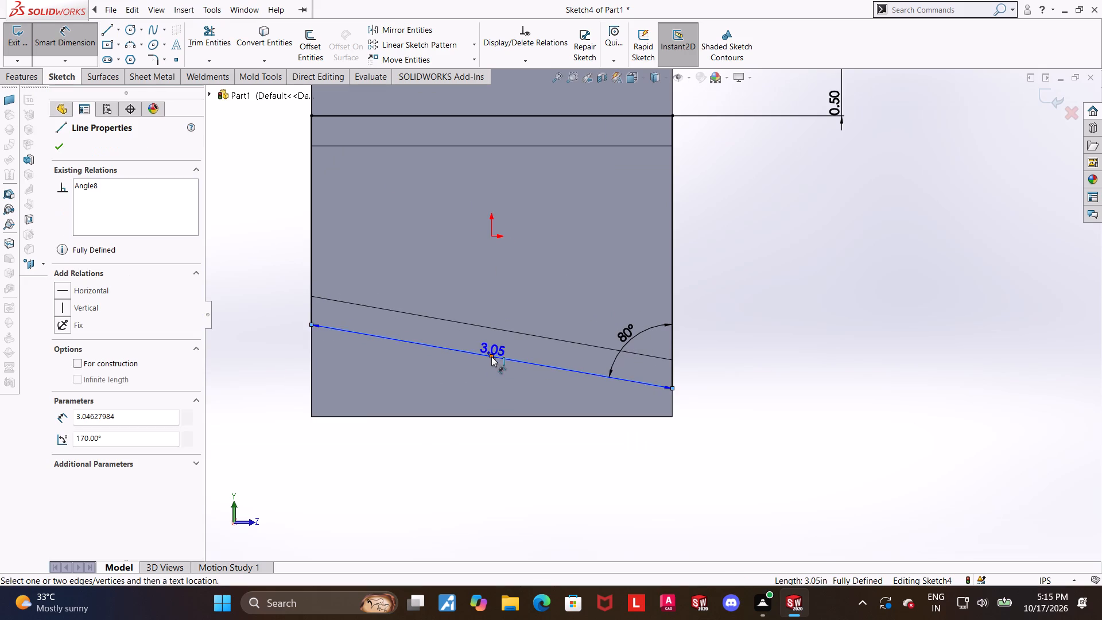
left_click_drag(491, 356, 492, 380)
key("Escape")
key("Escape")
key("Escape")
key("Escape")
Trim away the profile's slanted bottom line.
left_click(202, 34)
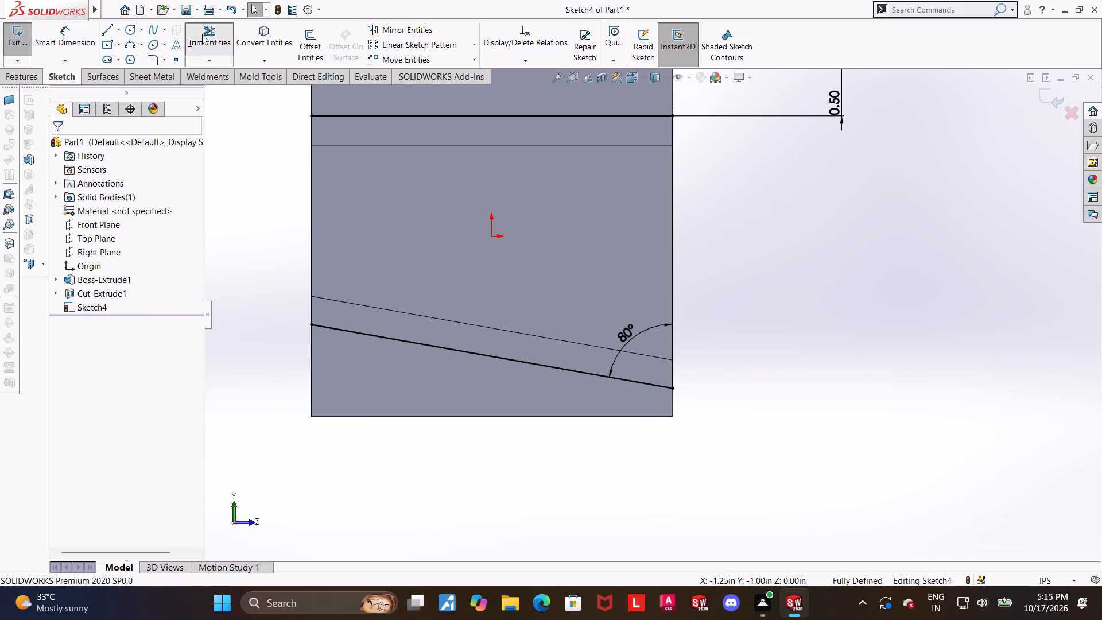
left_click_drag(468, 319, 459, 356)
key("Escape")
key("Escape")
Redraw the slanted bottom line between the lower ends of the profile's two vertical lines, about 3.05 in long.
double_click(105, 27)
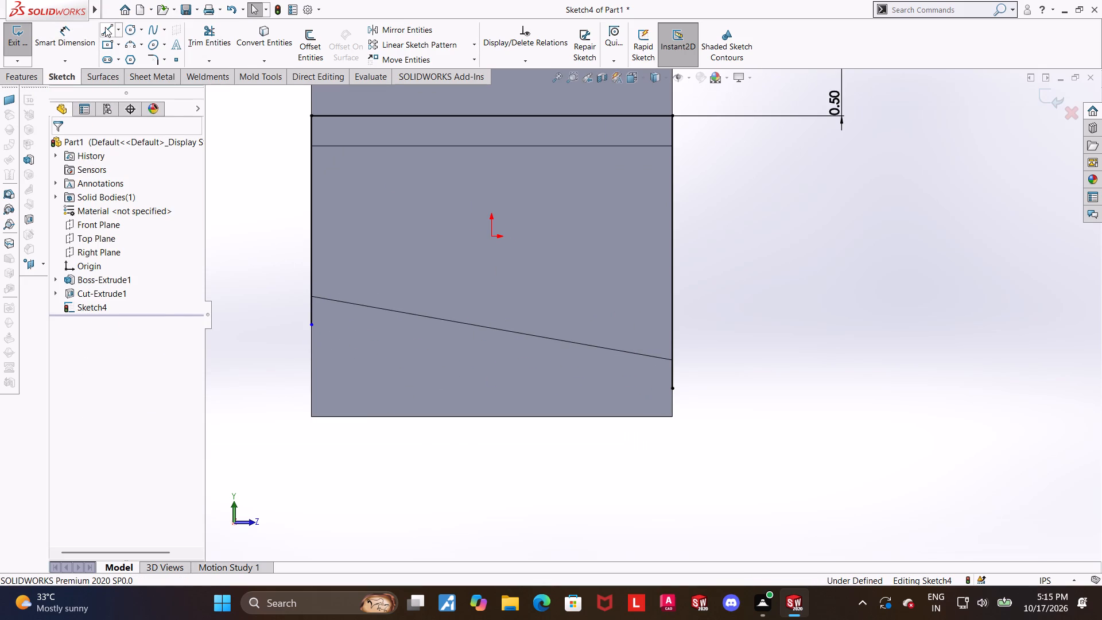
left_click(671, 388)
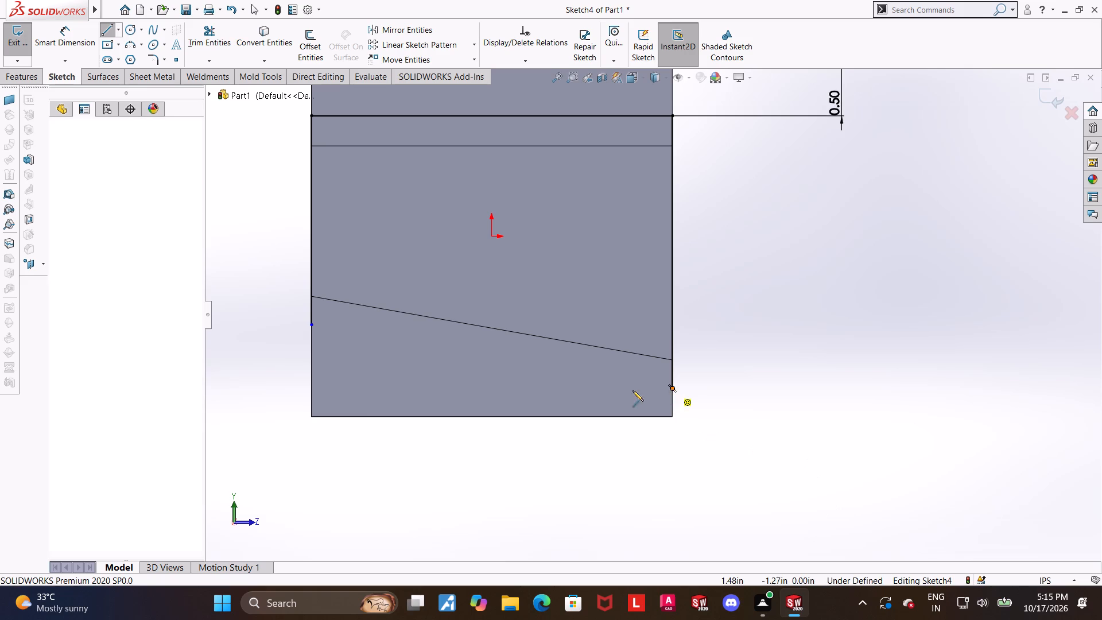
left_click(309, 327)
key("Escape")
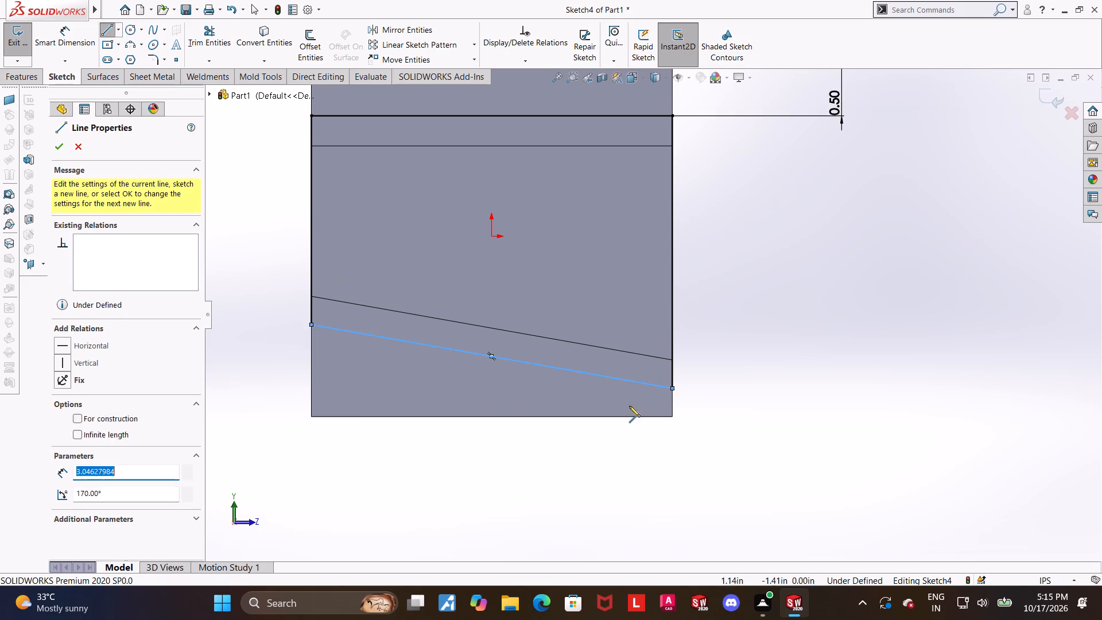
key("Escape")
key("Escape")
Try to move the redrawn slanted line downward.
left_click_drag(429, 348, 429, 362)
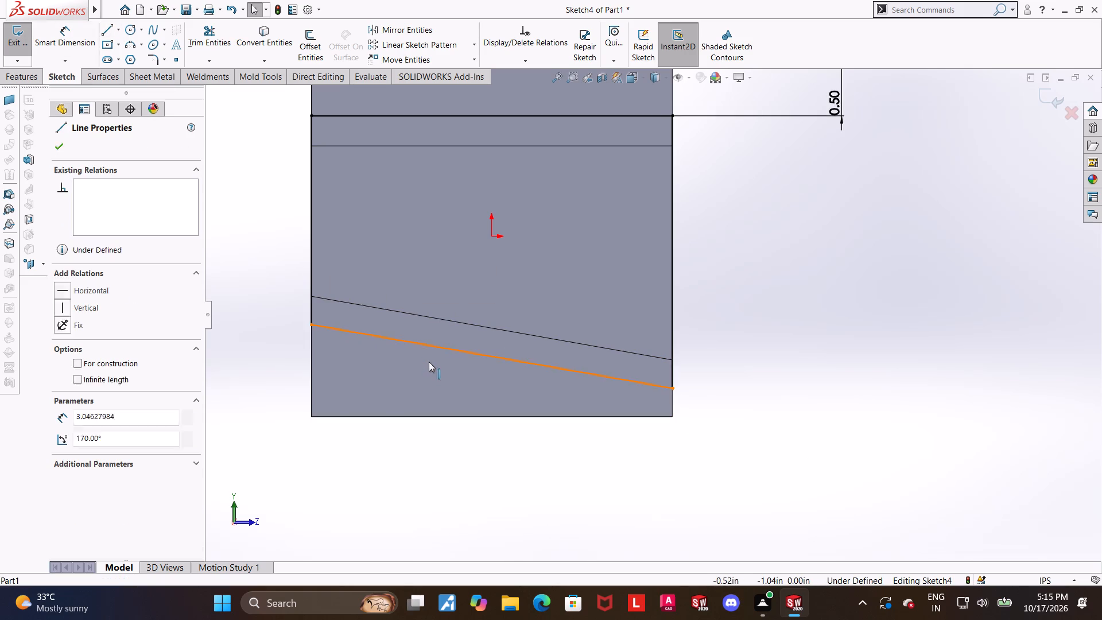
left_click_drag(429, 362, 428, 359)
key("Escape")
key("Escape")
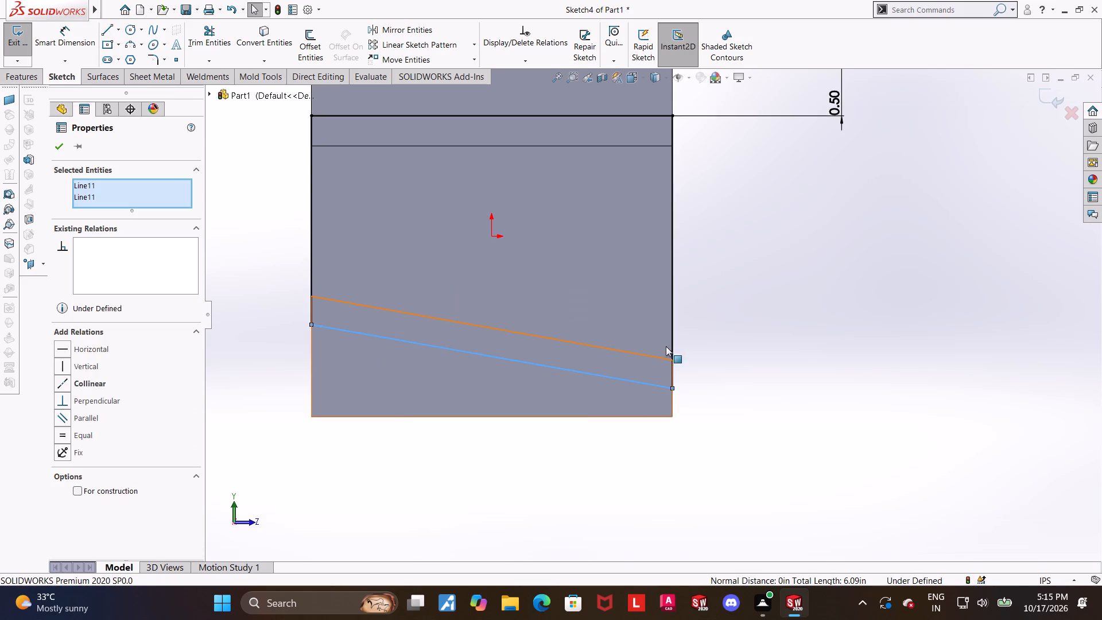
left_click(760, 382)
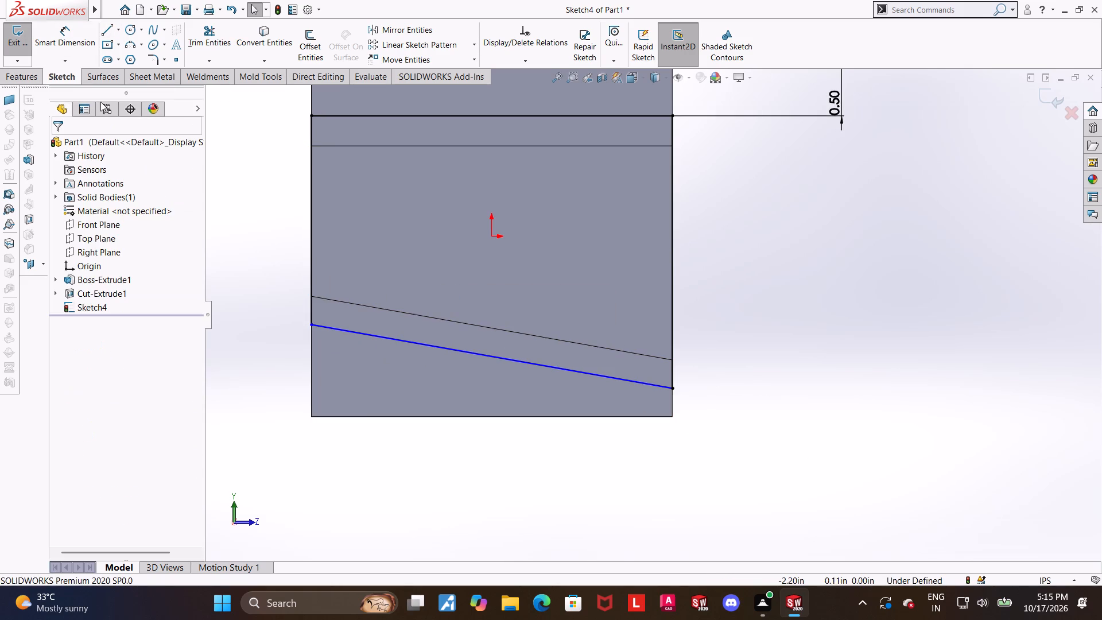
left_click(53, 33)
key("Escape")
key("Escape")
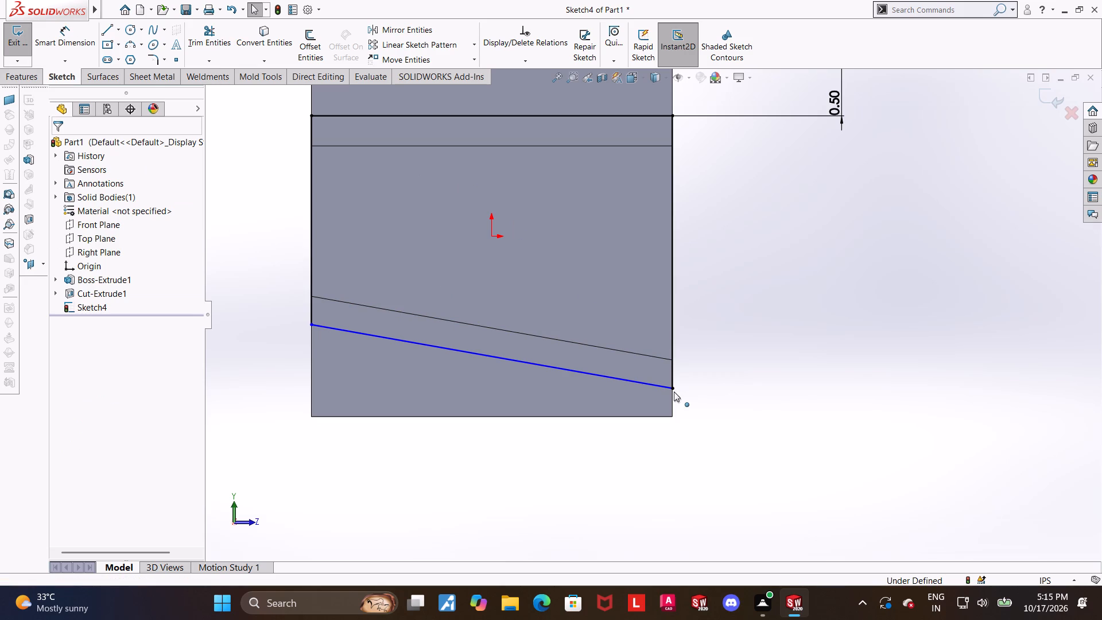
Delete the midpoint relation from the slanted line's lower right endpoint.
left_click_drag(673, 392, 666, 438)
key("Escape")
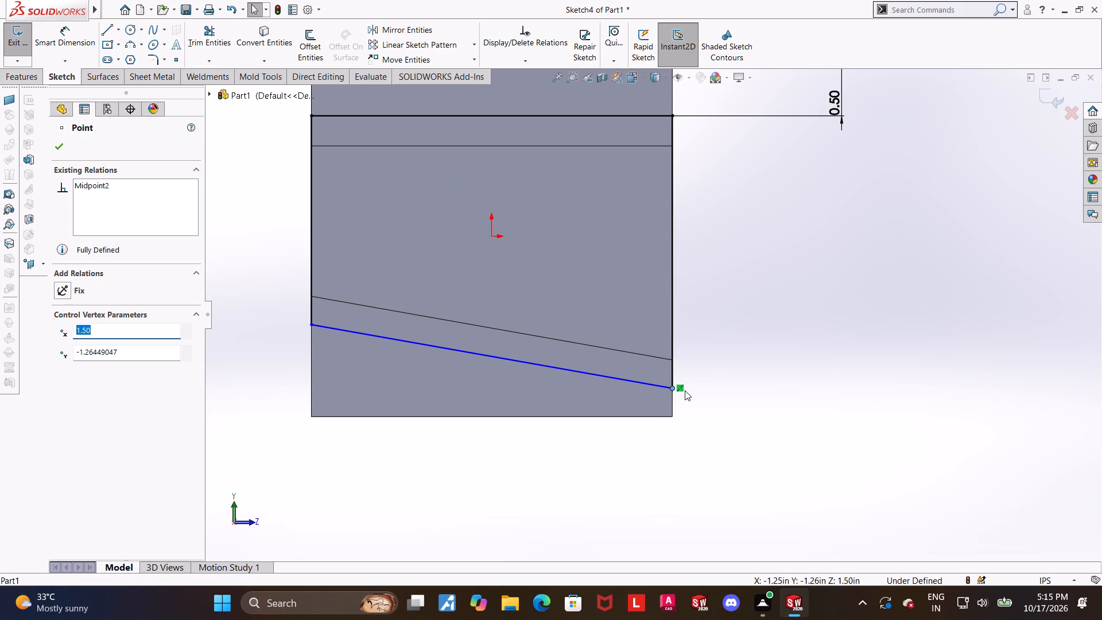
right_click(681, 386)
left_click(709, 541)
key("Escape")
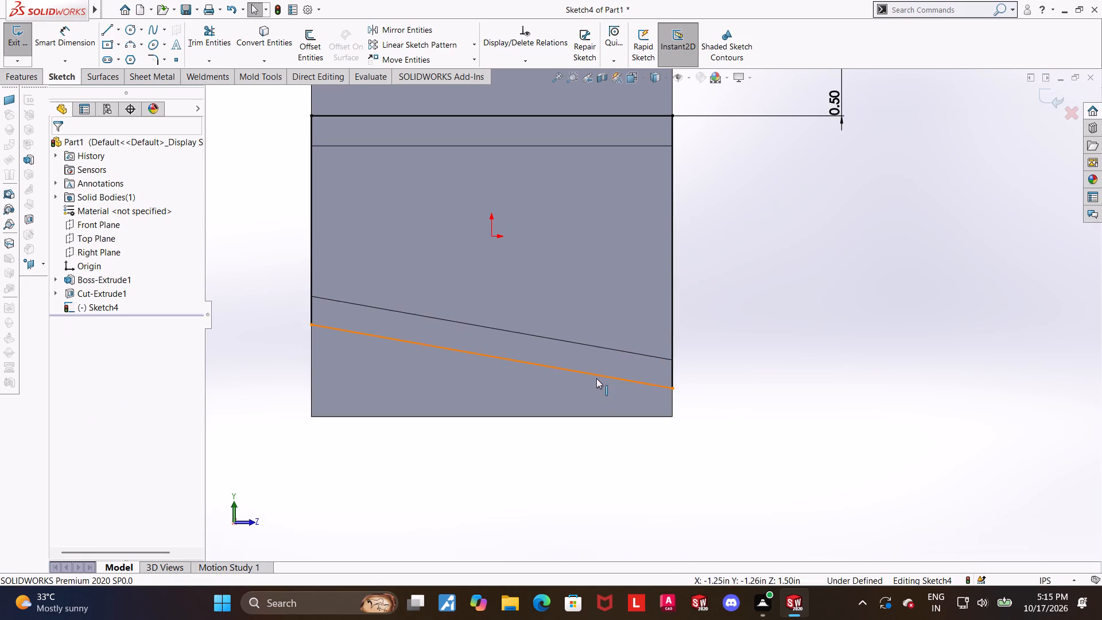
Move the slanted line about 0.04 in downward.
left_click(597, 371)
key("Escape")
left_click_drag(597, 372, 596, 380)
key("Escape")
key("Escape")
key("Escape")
Dimension the angle between the redrawn slanted line and the profile's right vertical line at 80°.
left_click(86, 32)
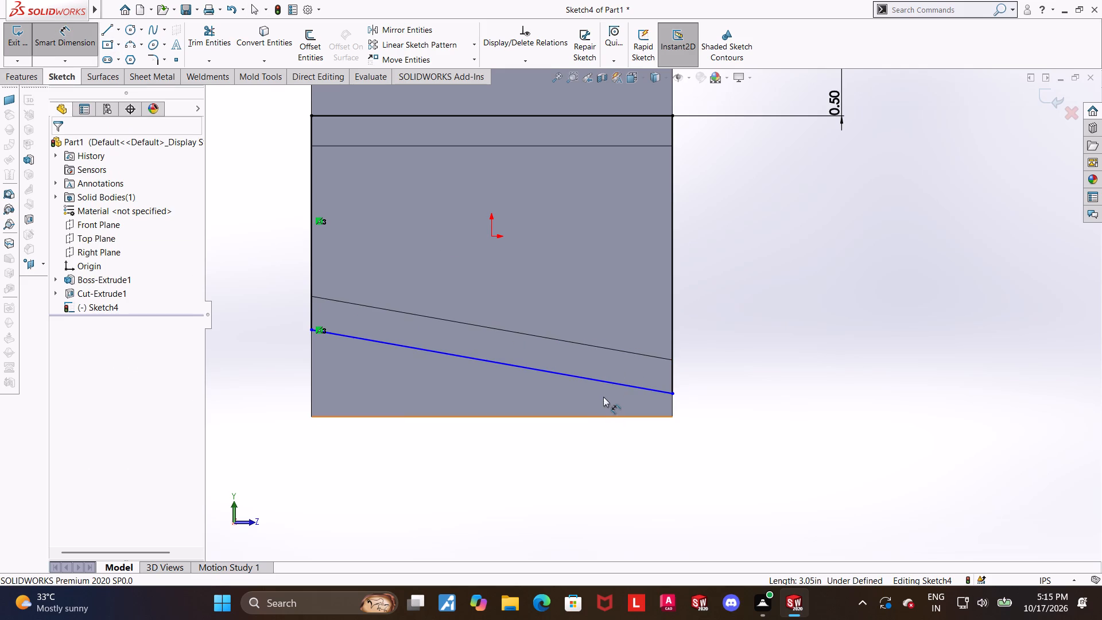
left_click(608, 383)
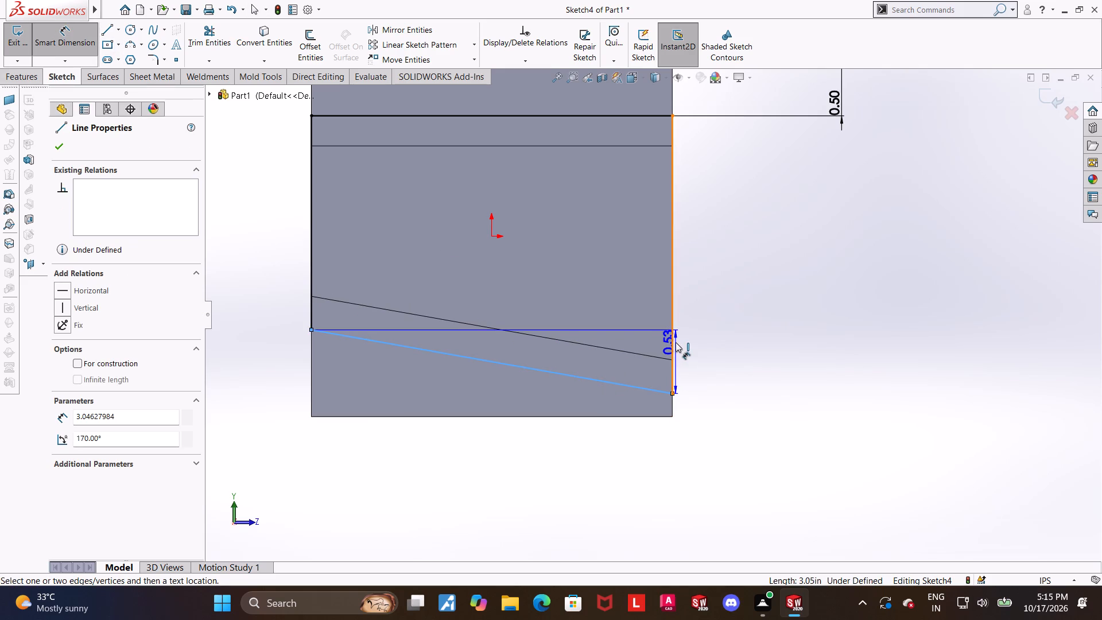
left_click(676, 342)
left_click(623, 325)
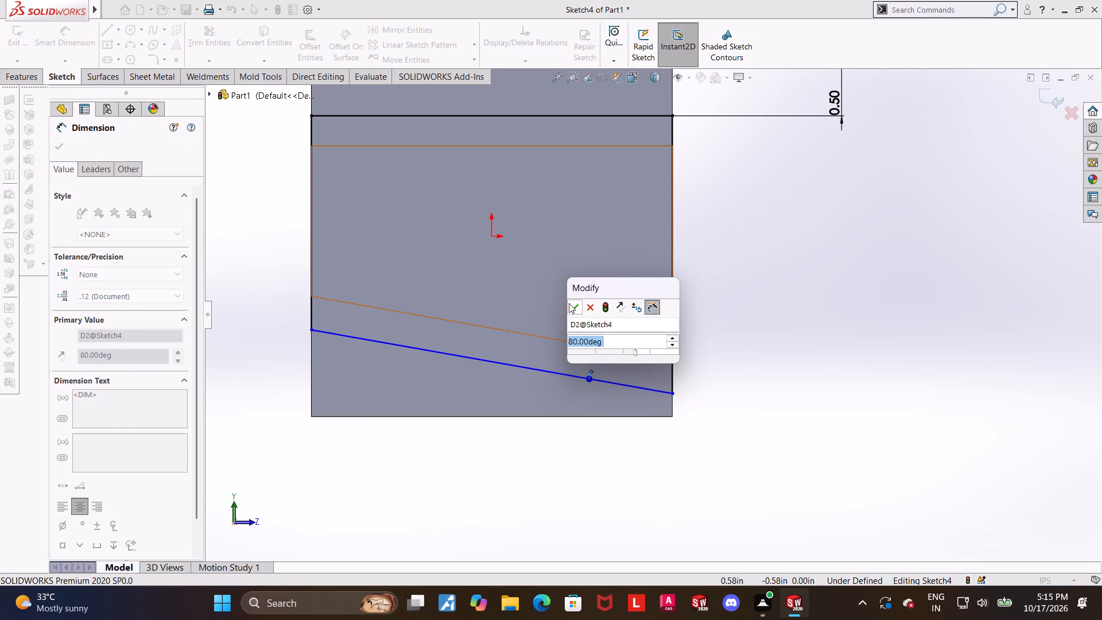
left_click(572, 305)
key("Escape")
key("Escape")
Dimension the slanted line's lower right endpoint 0.35 in vertically below the end of the recess's sloped edge.
left_click(76, 36)
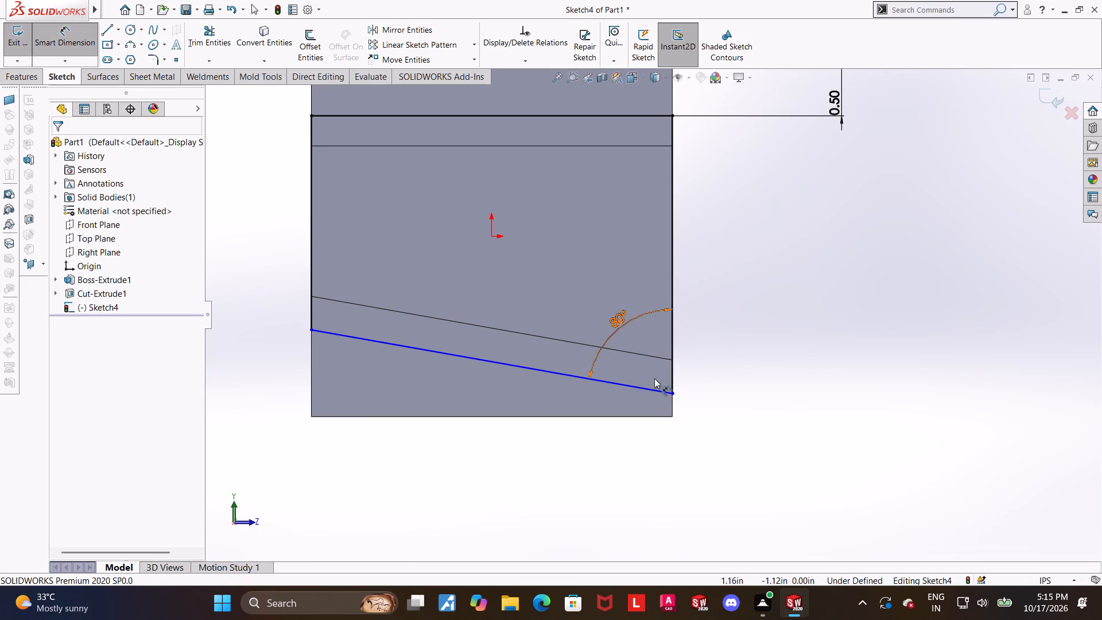
left_click(673, 397)
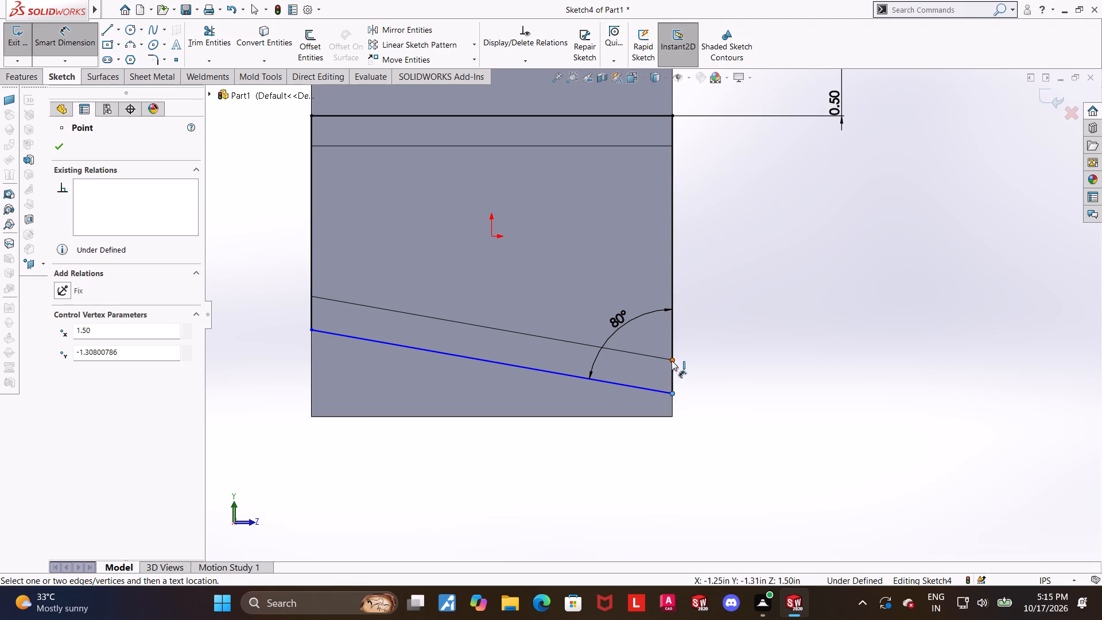
left_click(672, 361)
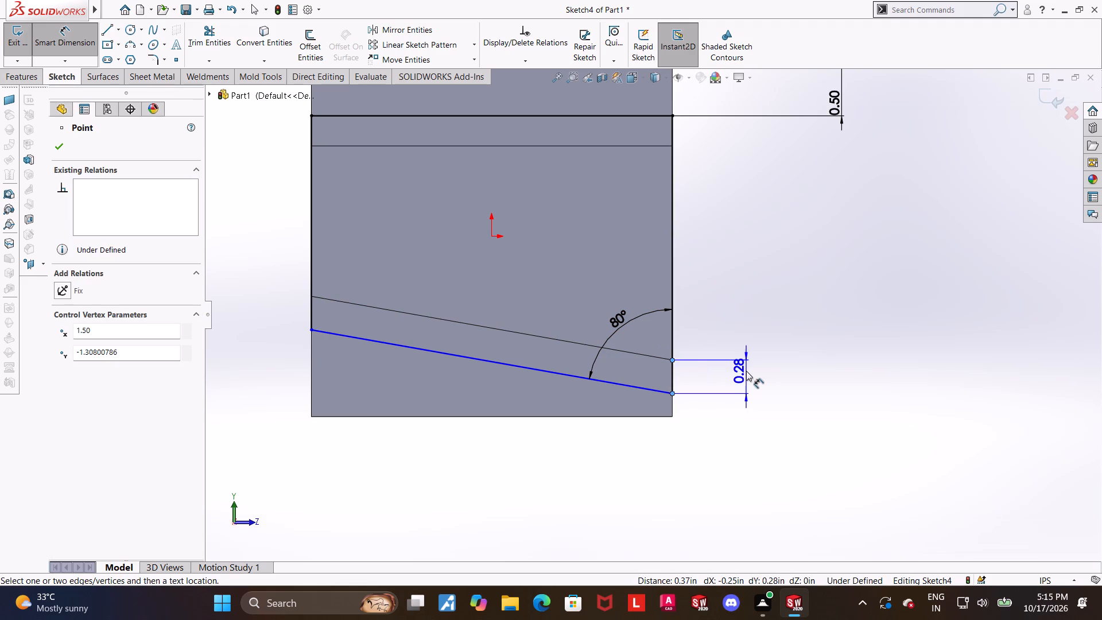
left_click(746, 371)
type("0.35")
key("Return")
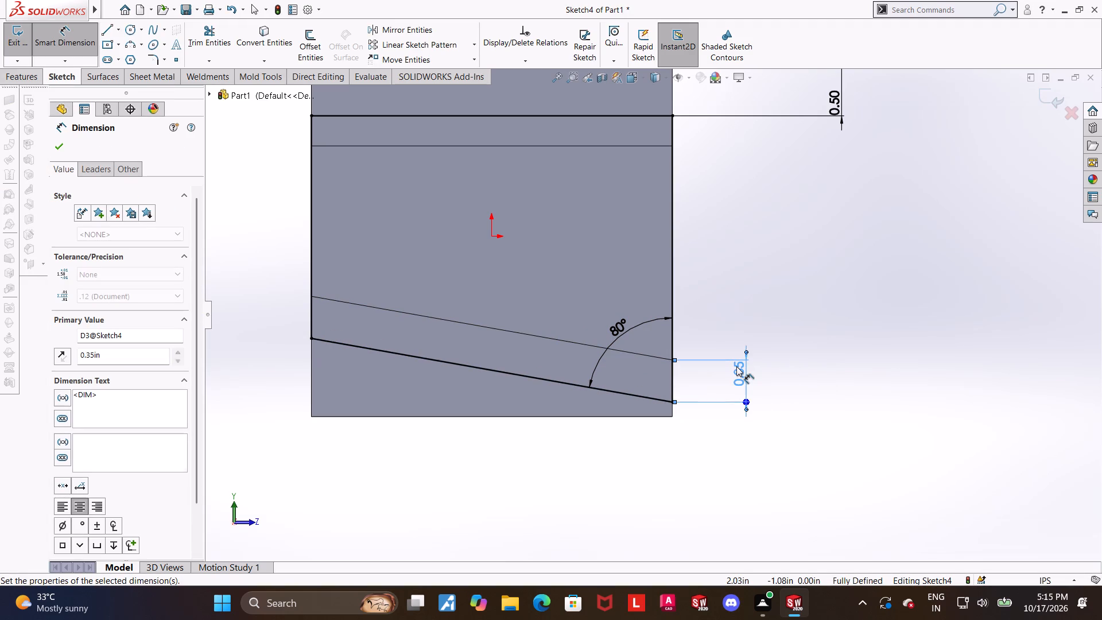
key("Escape")
Examine the dimensioned profile against the recess and the cube's side from several angles.
scroll(740, 358, "up", 1)
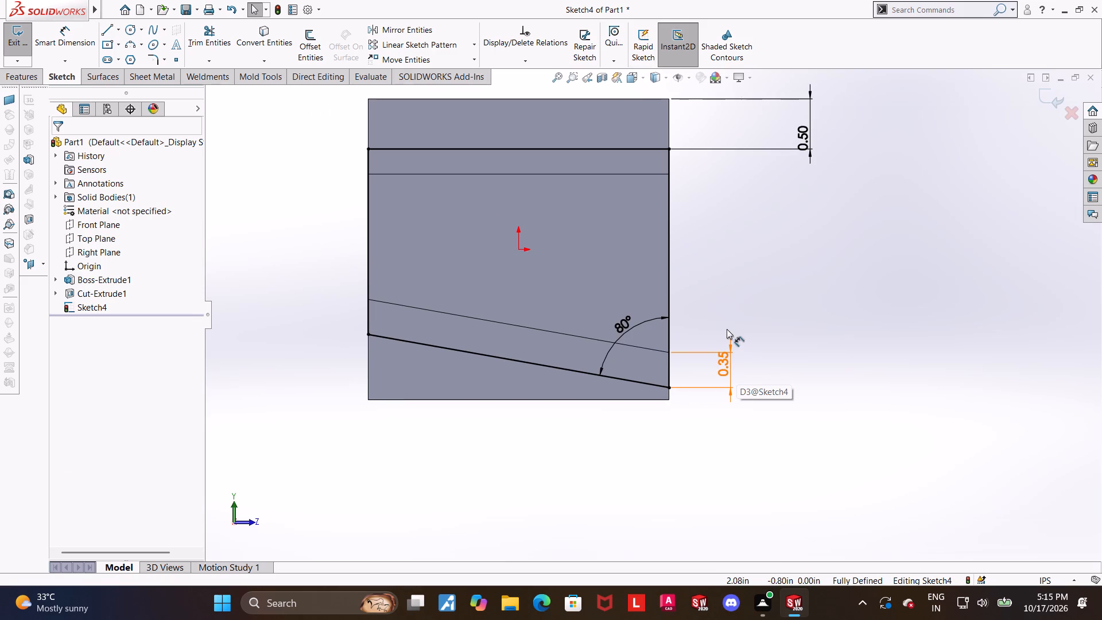
scroll(727, 329, "down", 1)
middle_click_drag(723, 324, 697, 363)
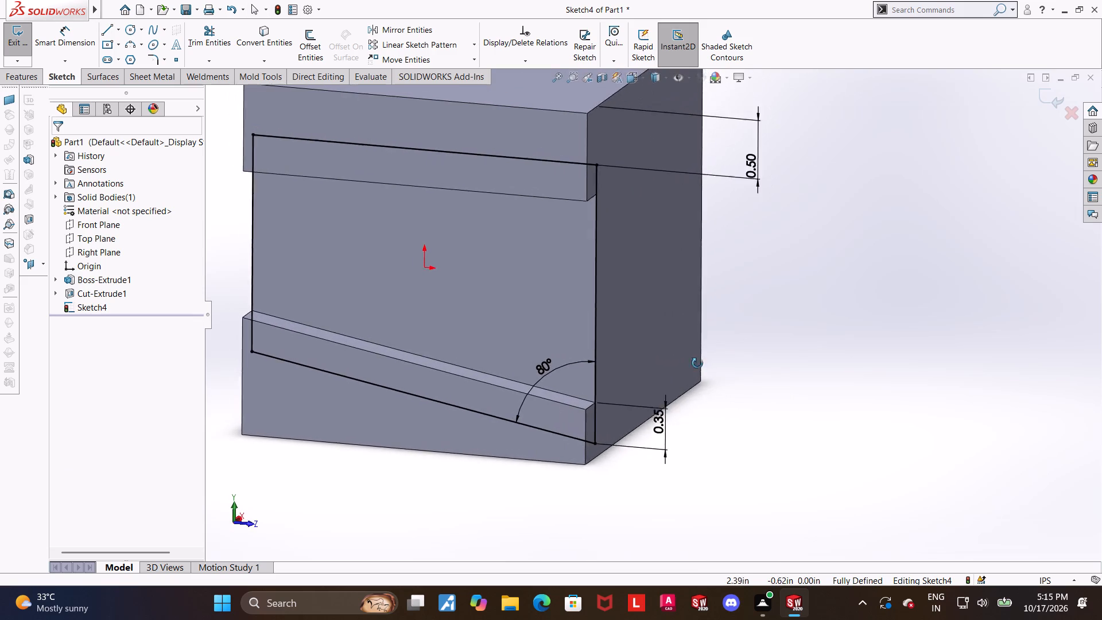
middle_click_drag(697, 363, 695, 350)
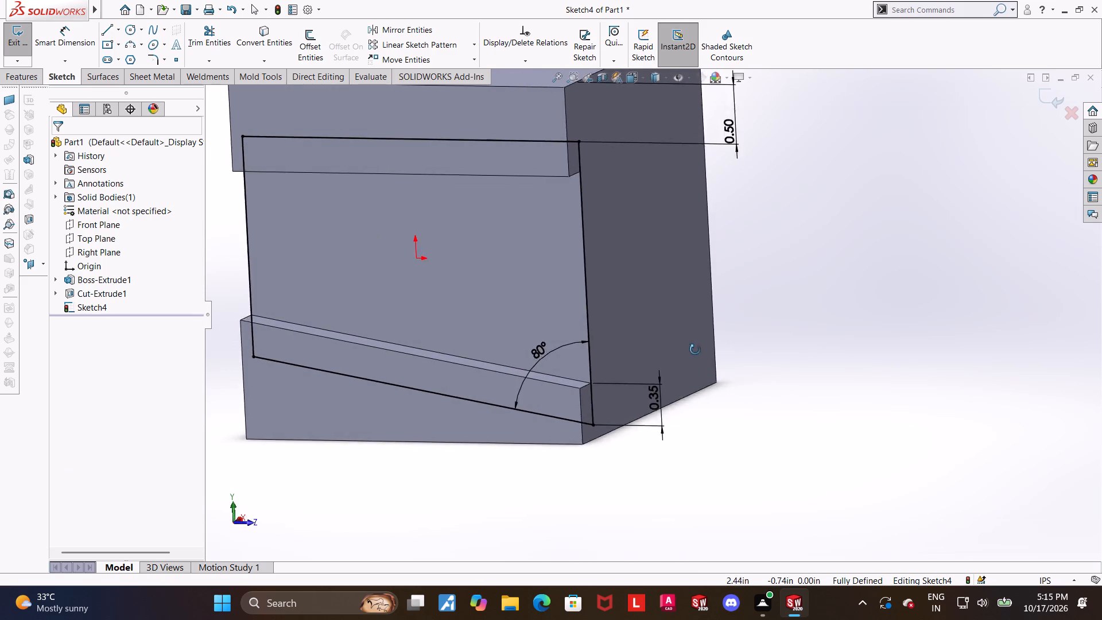
middle_click_drag(695, 350, 718, 374)
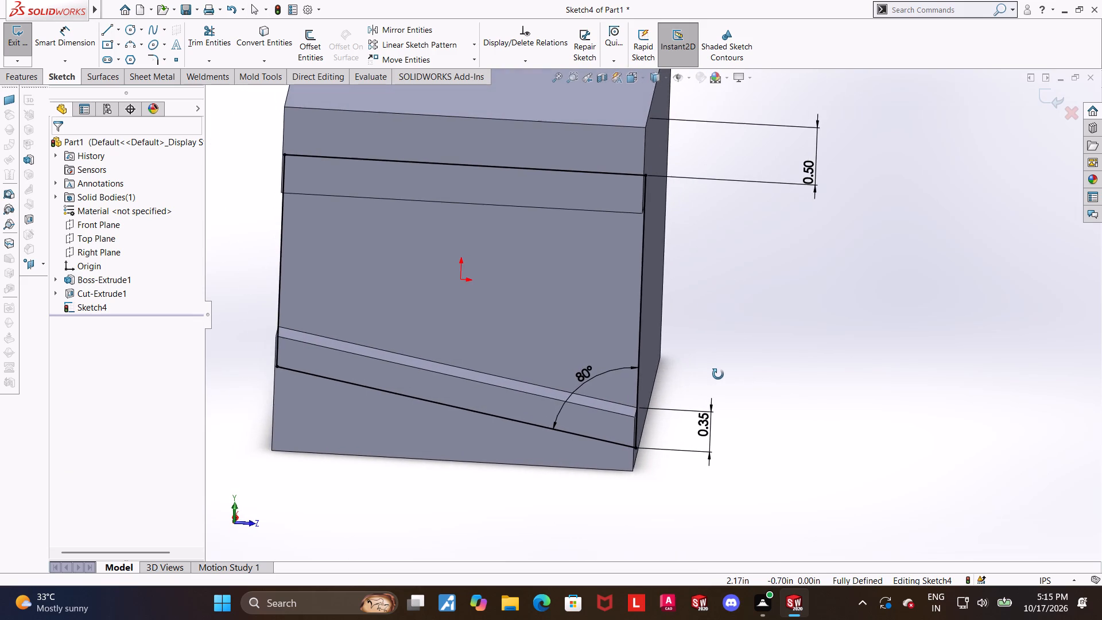
middle_click_drag(718, 374, 668, 370)
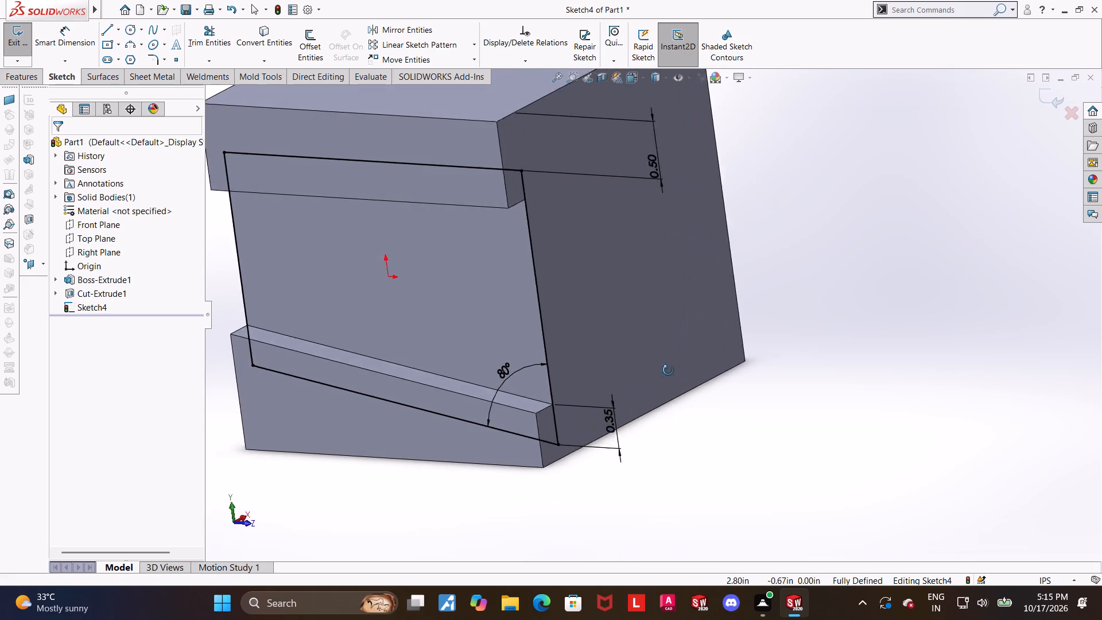
middle_click_drag(668, 370, 686, 387)
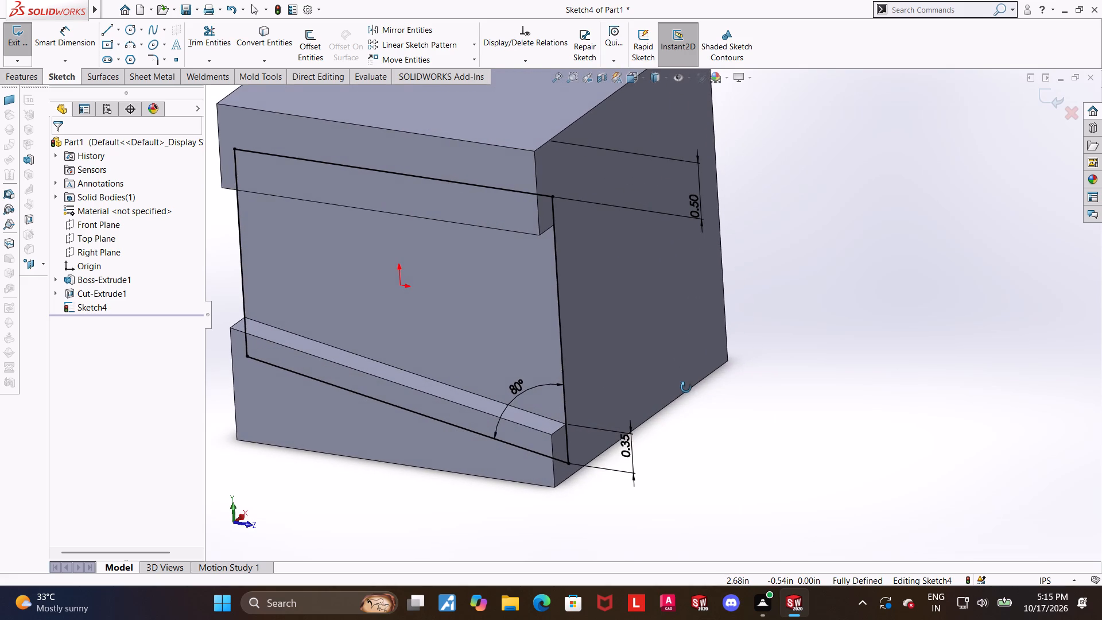
middle_click_drag(686, 387, 683, 384)
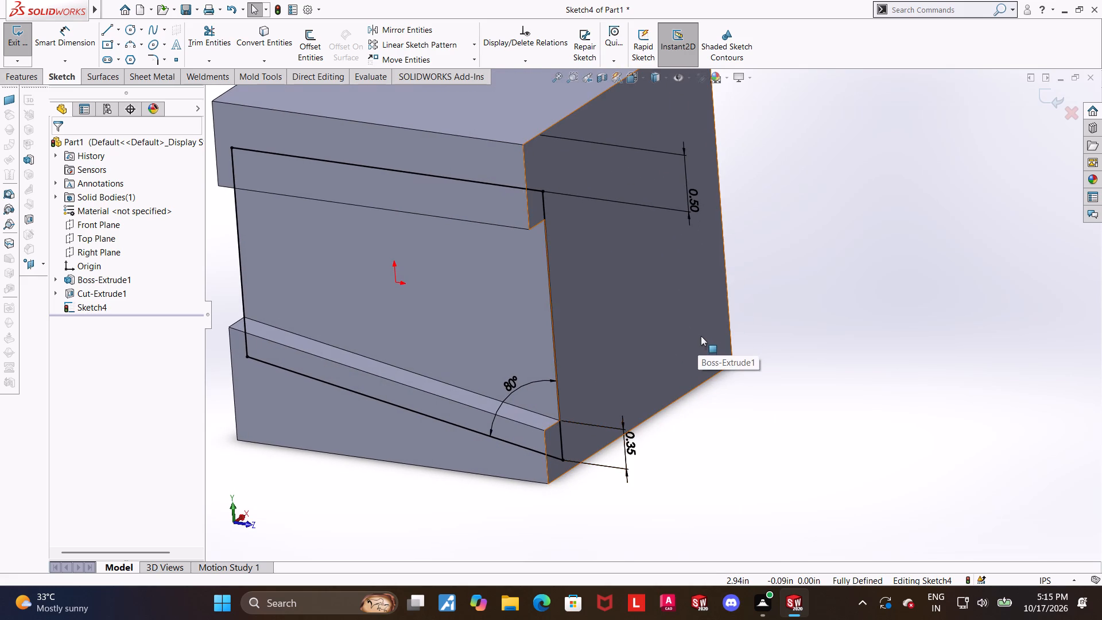
middle_click_drag(704, 338, 706, 361)
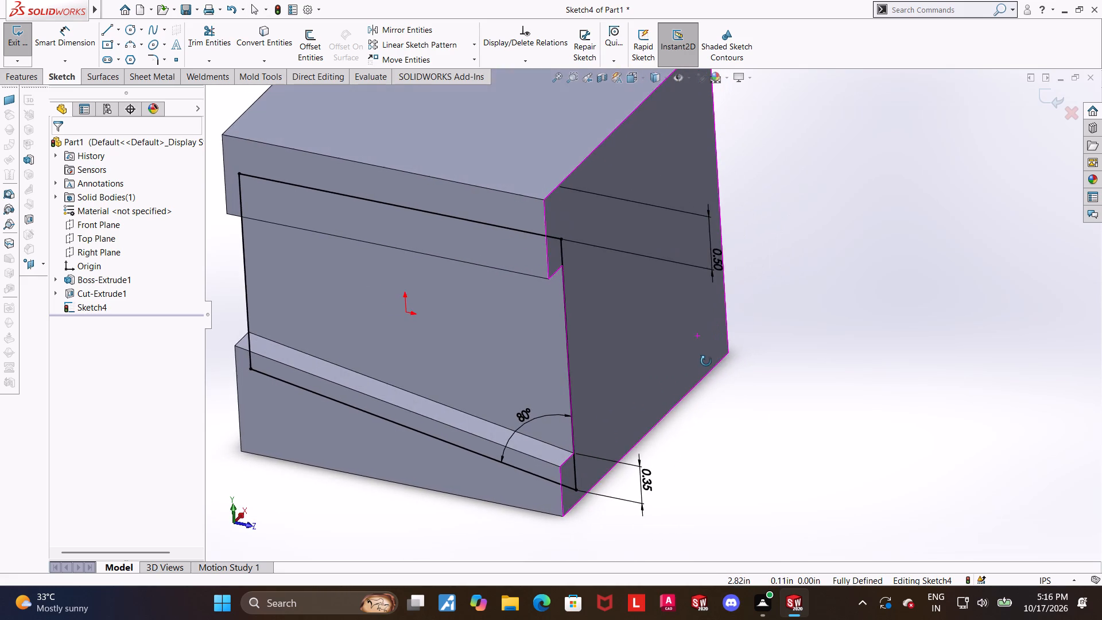
middle_click_drag(706, 361, 707, 363)
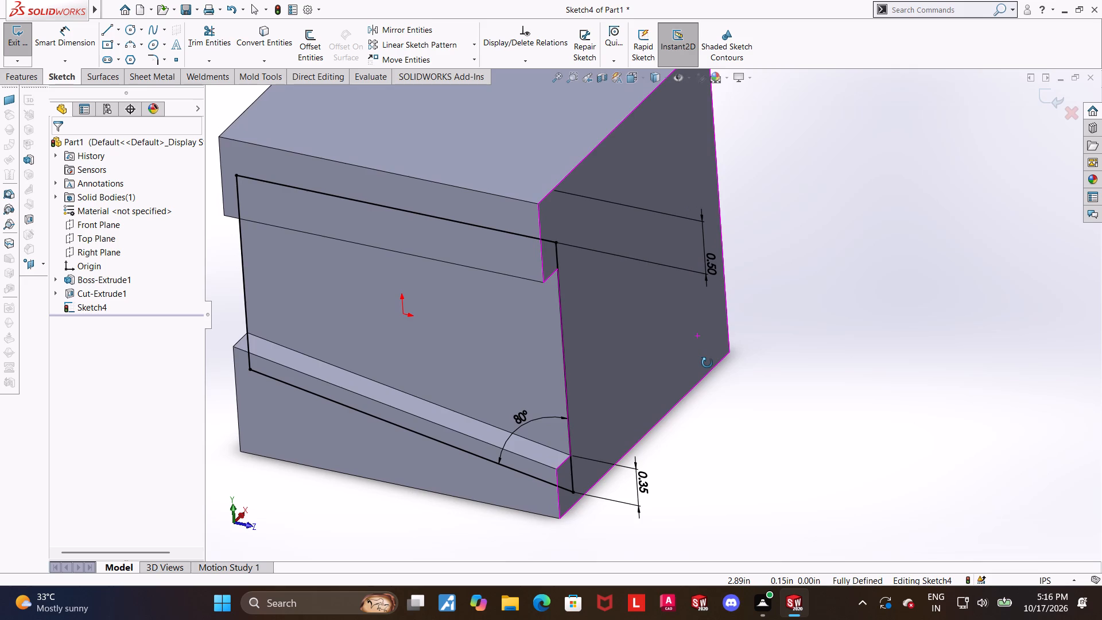
middle_click_drag(707, 363, 713, 366)
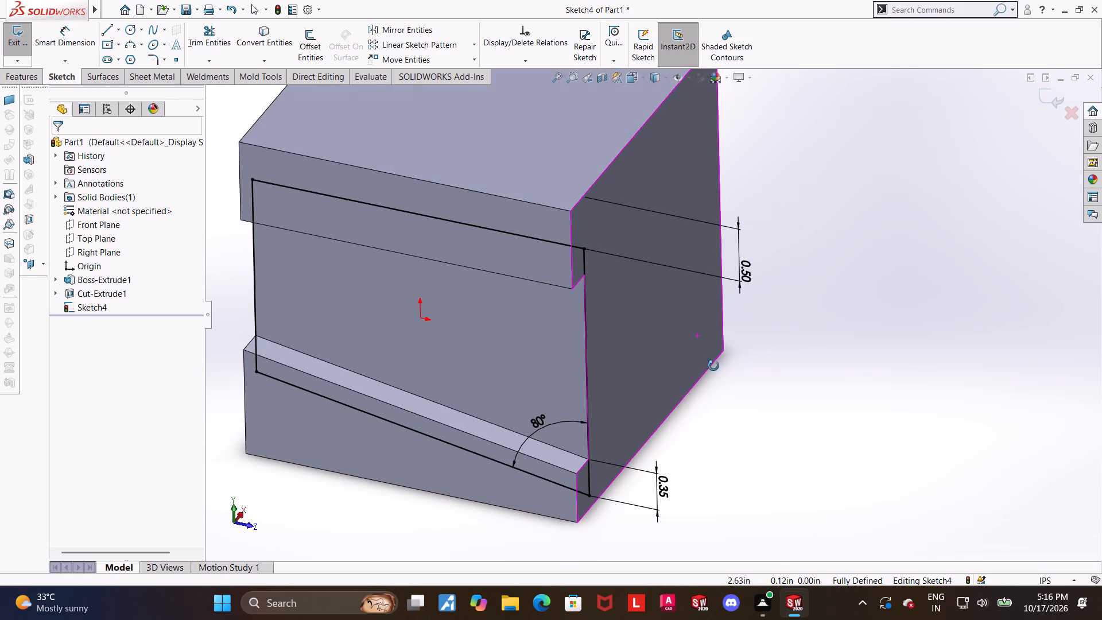
Cut-extrude the sloped profile on the recess floor to a blind depth of 0.8 in.
middle_click_drag(713, 366, 713, 364)
left_click(1053, 97)
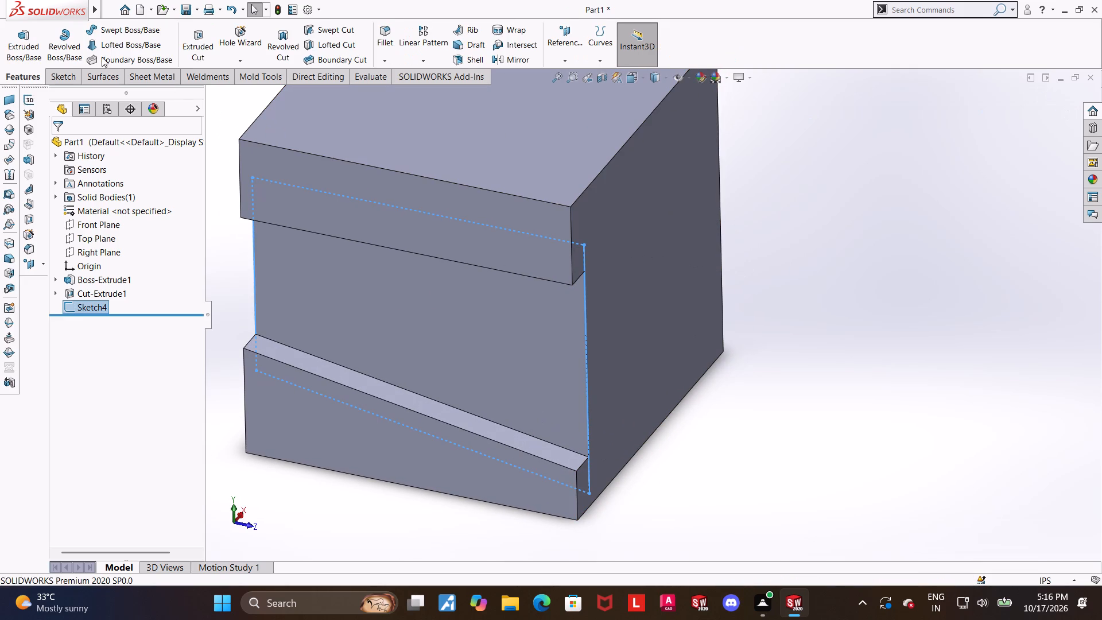
left_click(191, 40)
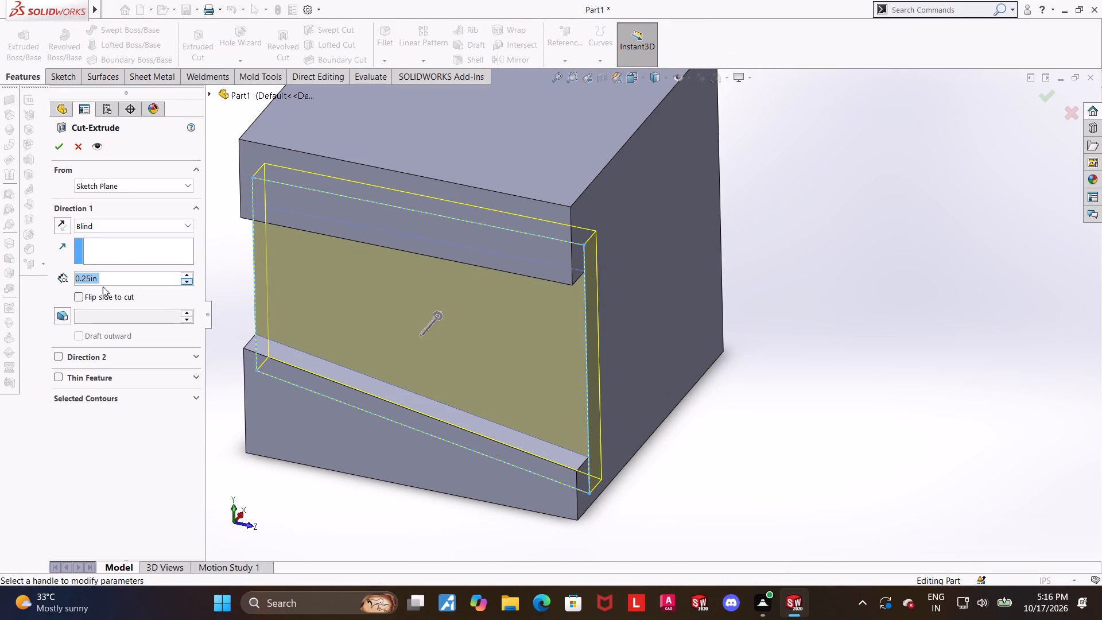
type("0.8")
key("Return")
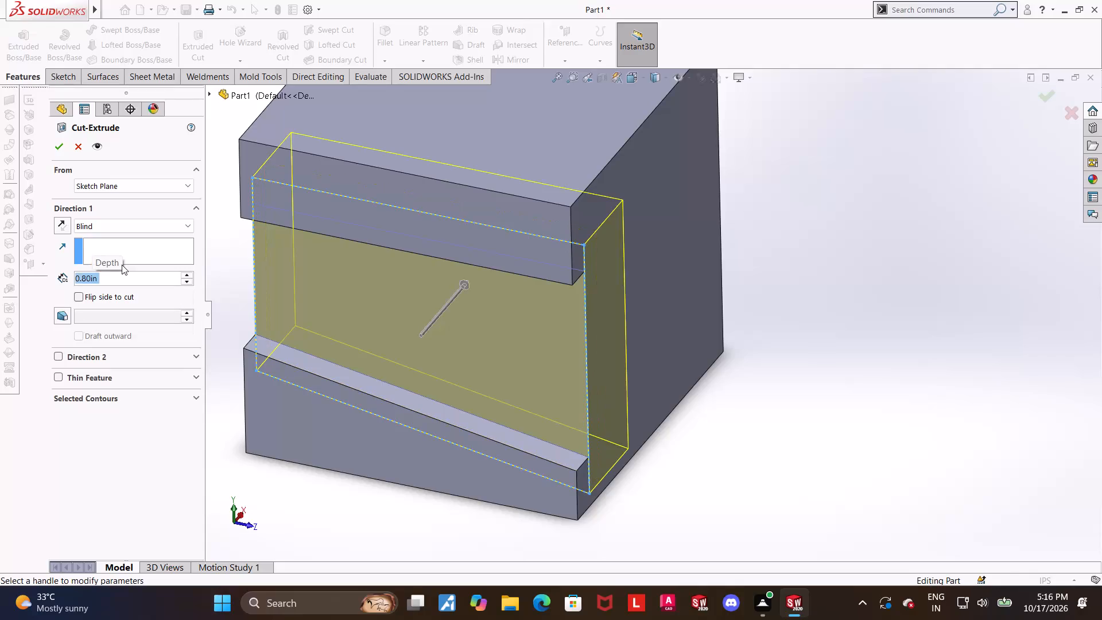
left_click(57, 144)
left_click(870, 404)
scroll(729, 385, "up", 2)
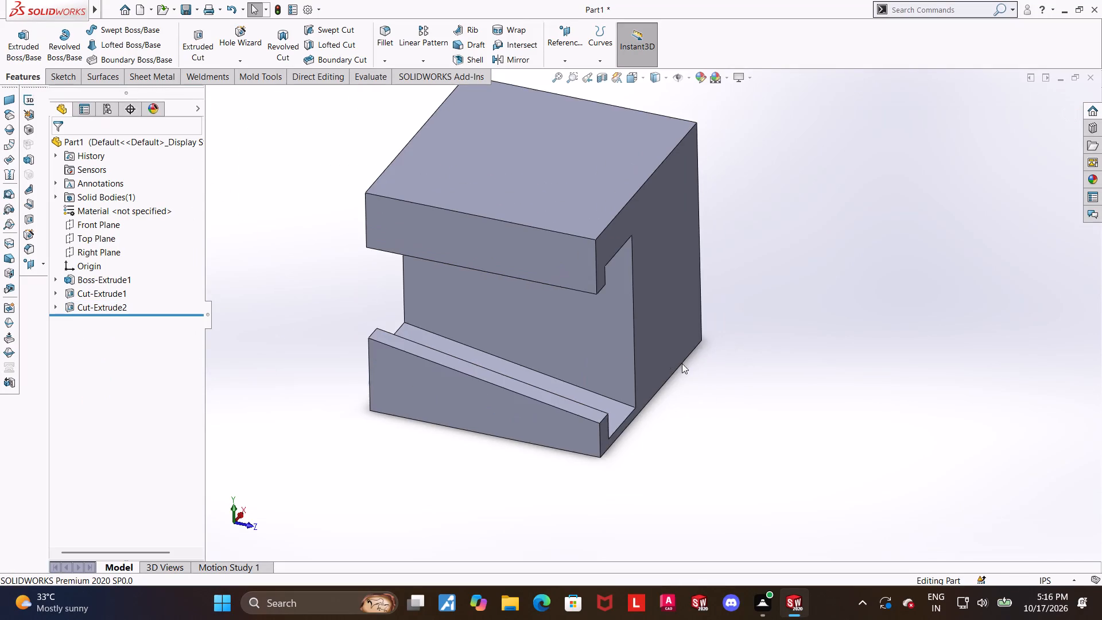
Examine the new inner cut from several angles and review the first recess sketch's dimensions in the Left view.
middle_click_drag(649, 358, 631, 316)
scroll(633, 320, "up", 1)
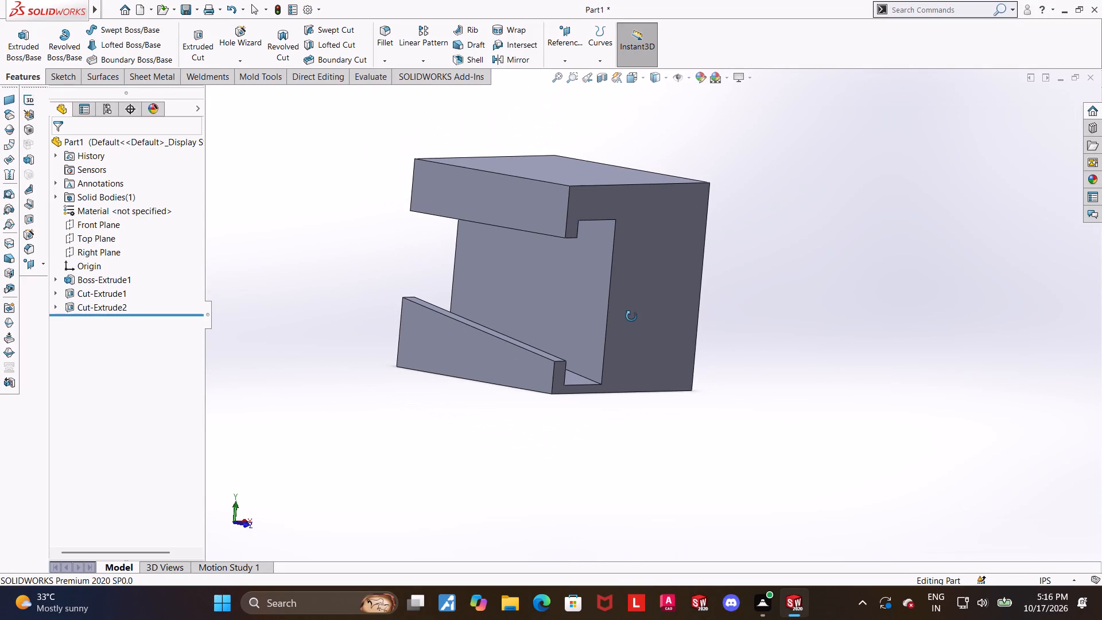
middle_click_drag(631, 316, 633, 316)
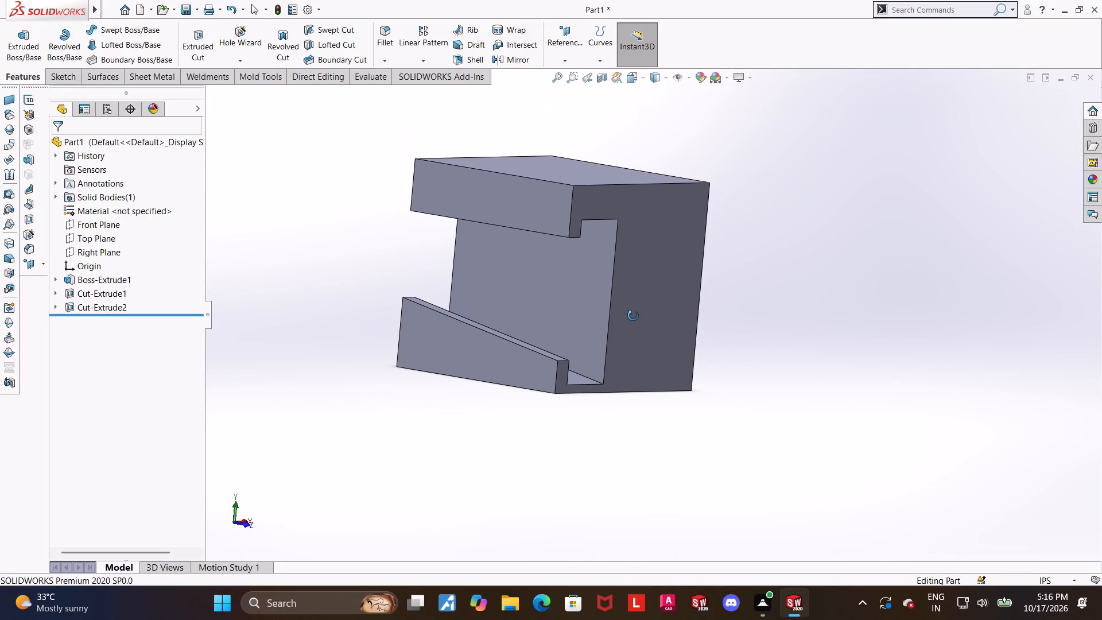
middle_click_drag(633, 316, 647, 299)
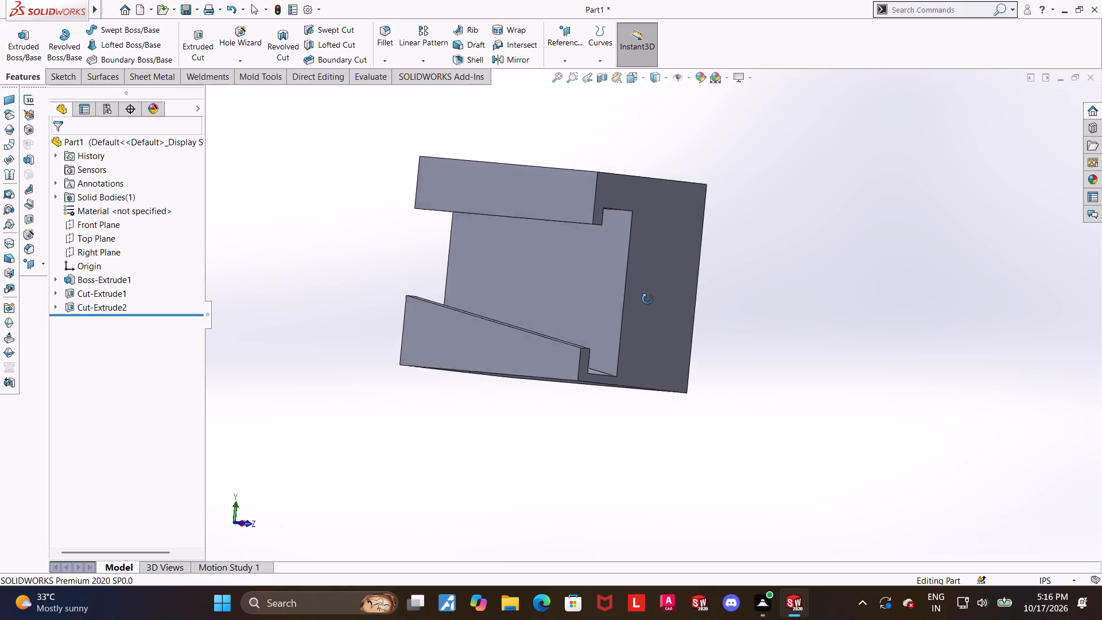
middle_click_drag(647, 299, 666, 320)
left_click(637, 76)
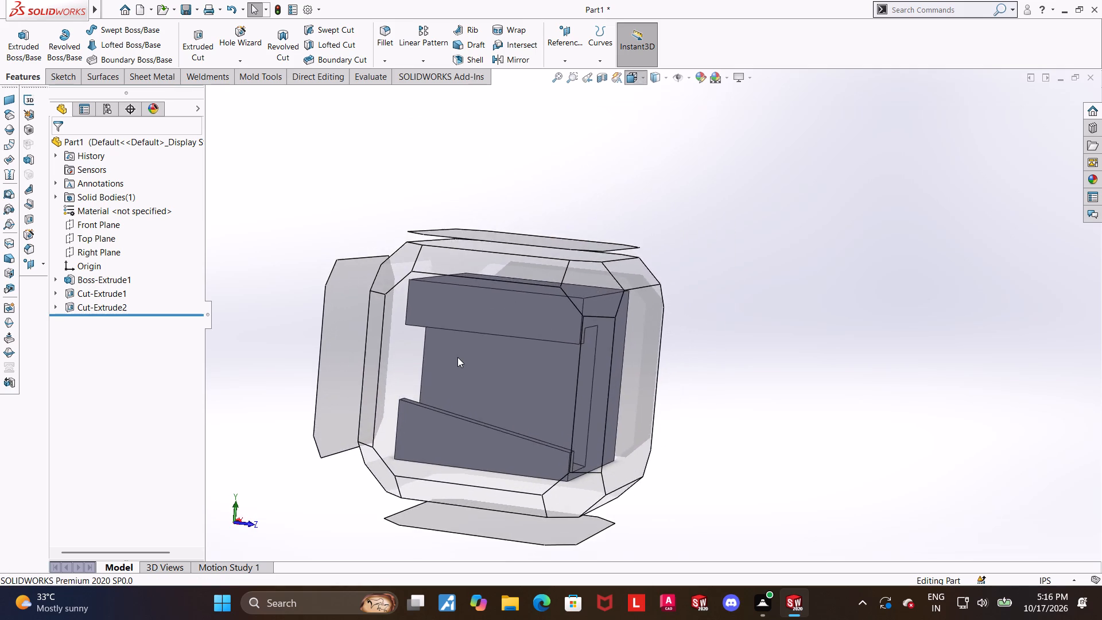
left_click(457, 357)
left_click(51, 291)
left_click(55, 290)
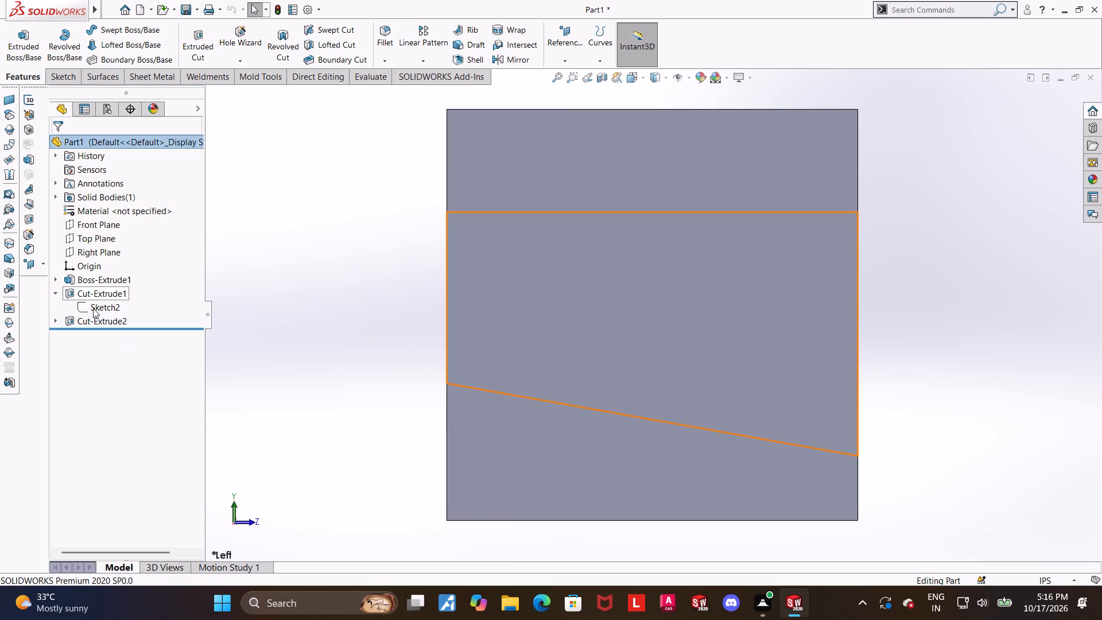
left_click(93, 308)
scroll(661, 365, "up", 1)
scroll(839, 381, "up", 1)
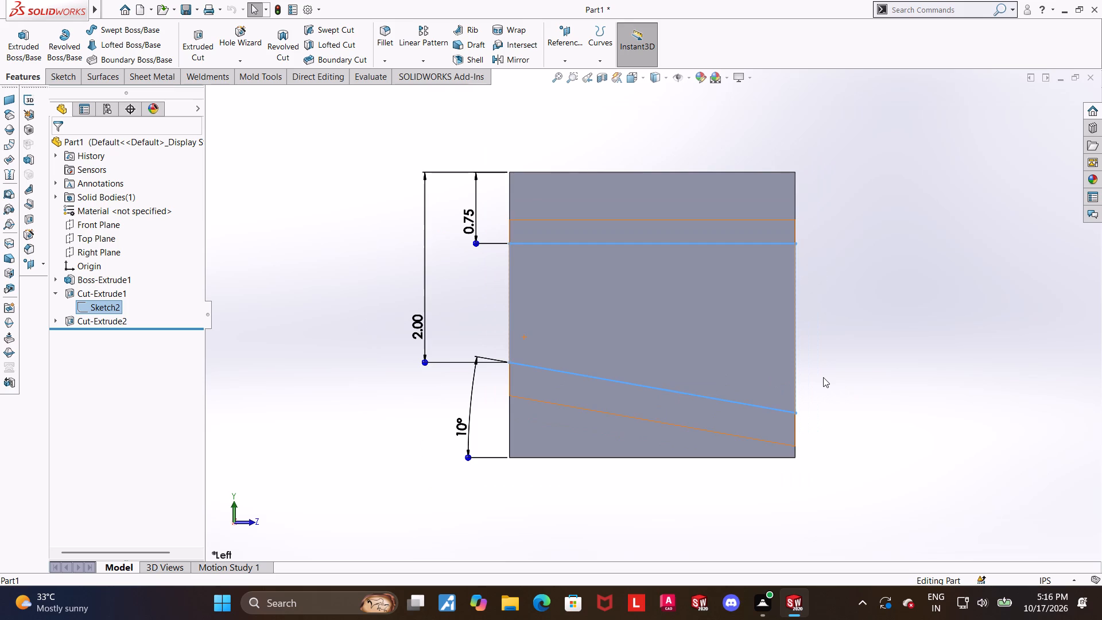
scroll(823, 377, "up", 1)
scroll(823, 377, "down", 1)
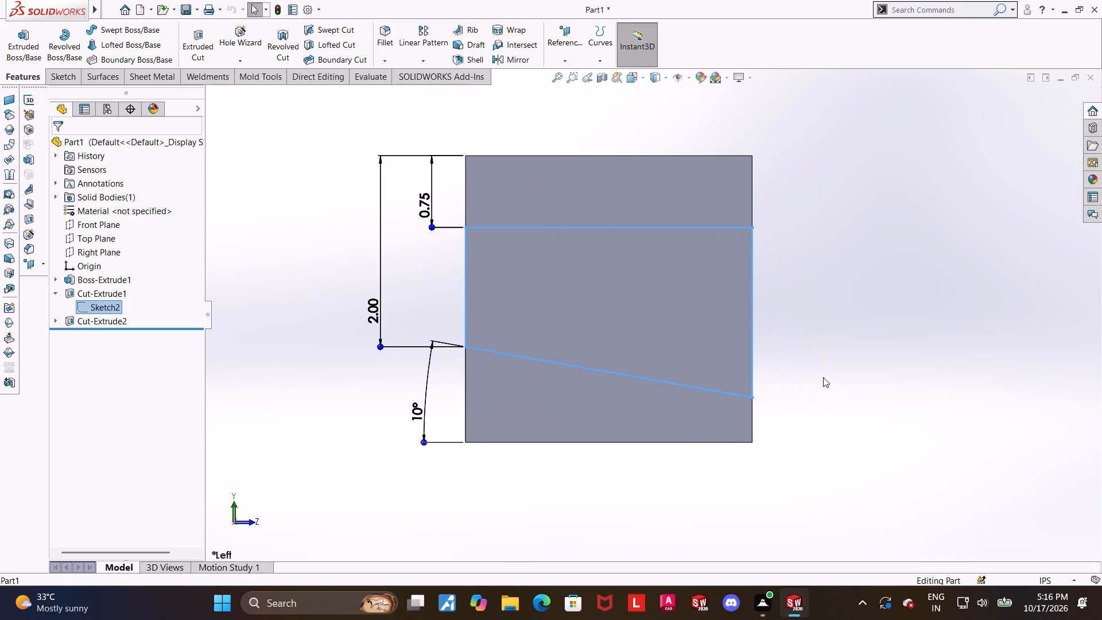
scroll(823, 377, "up", 1)
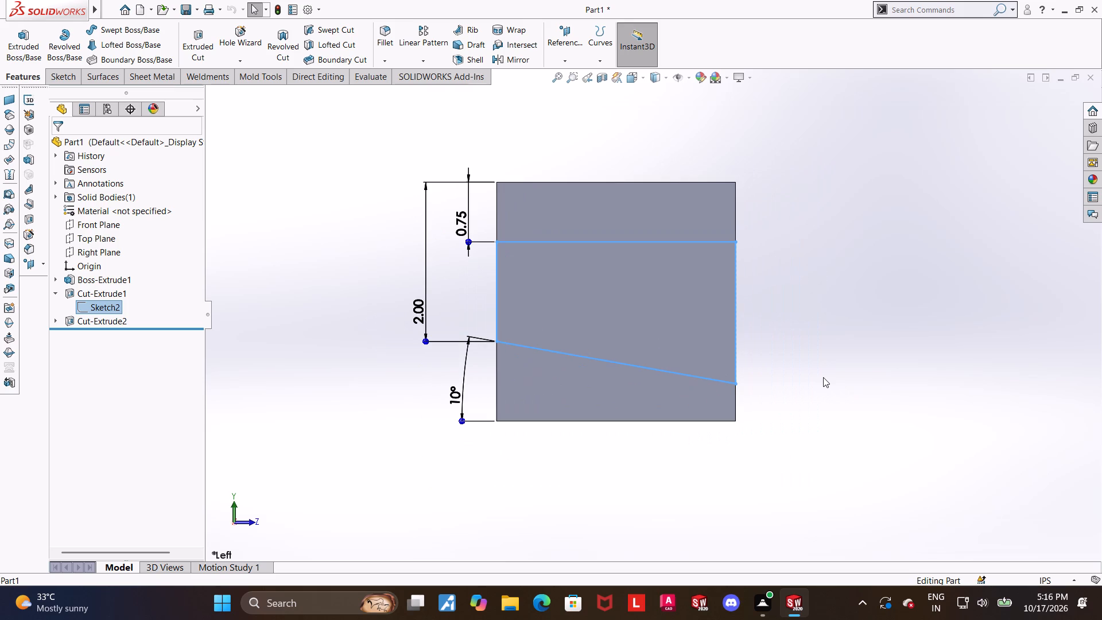
scroll(823, 377, "up", 1)
scroll(809, 381, "down", 1)
scroll(713, 331, "down", 1)
scroll(713, 331, "up", 2)
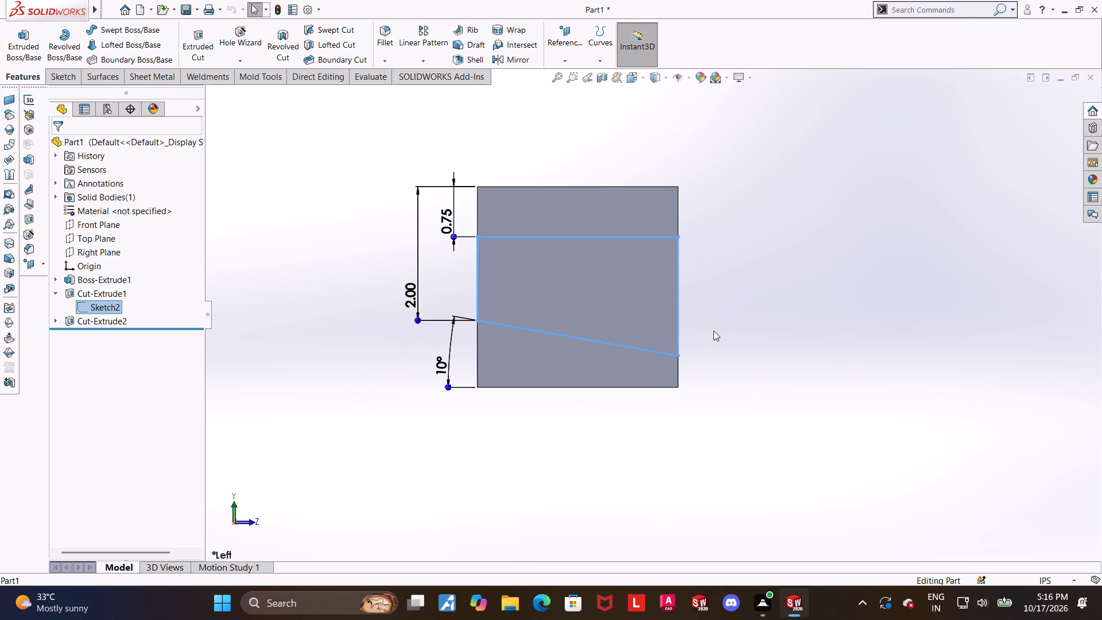
scroll(713, 331, "down", 1)
Set the blind depth of the first slanted-bottom recess cut to 0.4 in.
middle_click_drag(707, 334, 659, 354)
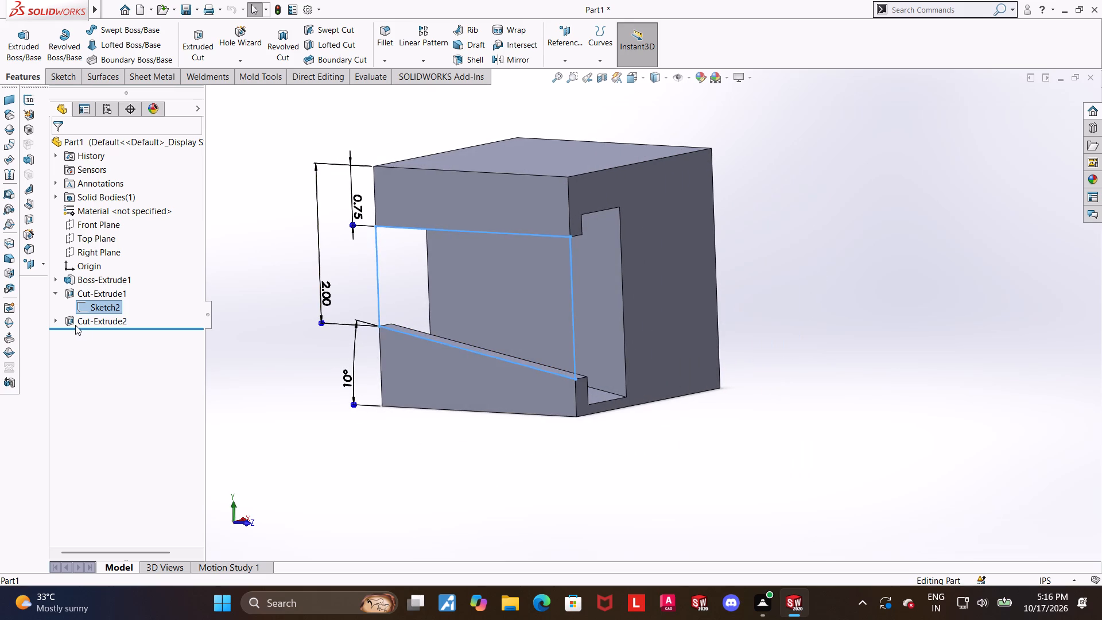
left_click(88, 294)
middle_click_drag(455, 348, 428, 388)
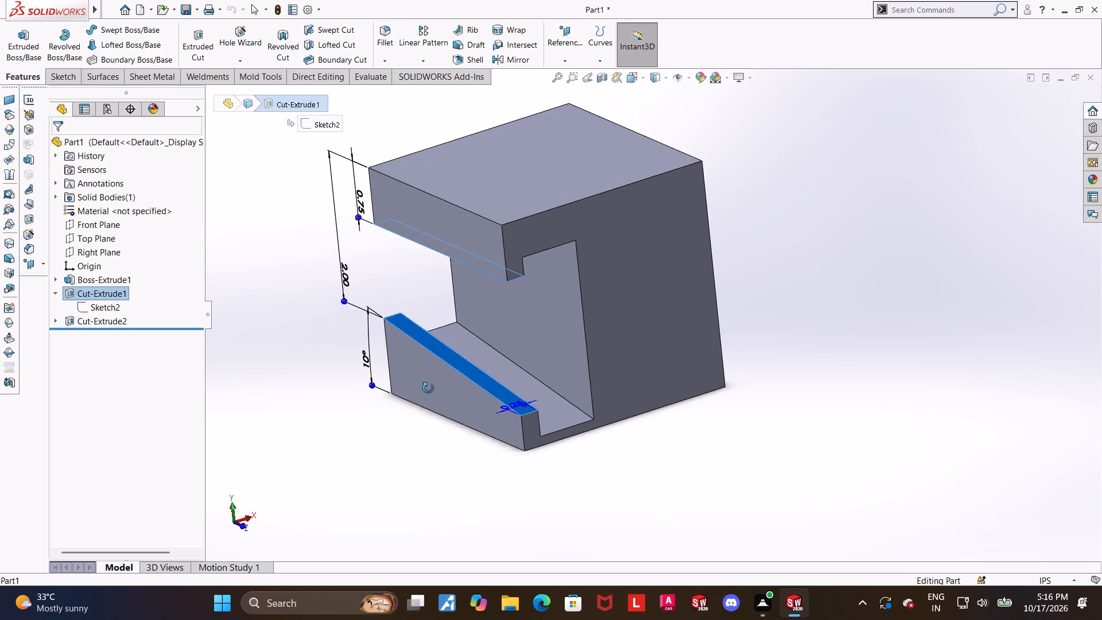
middle_click_drag(428, 388, 428, 441)
scroll(479, 434, "down", 5)
left_click(111, 288)
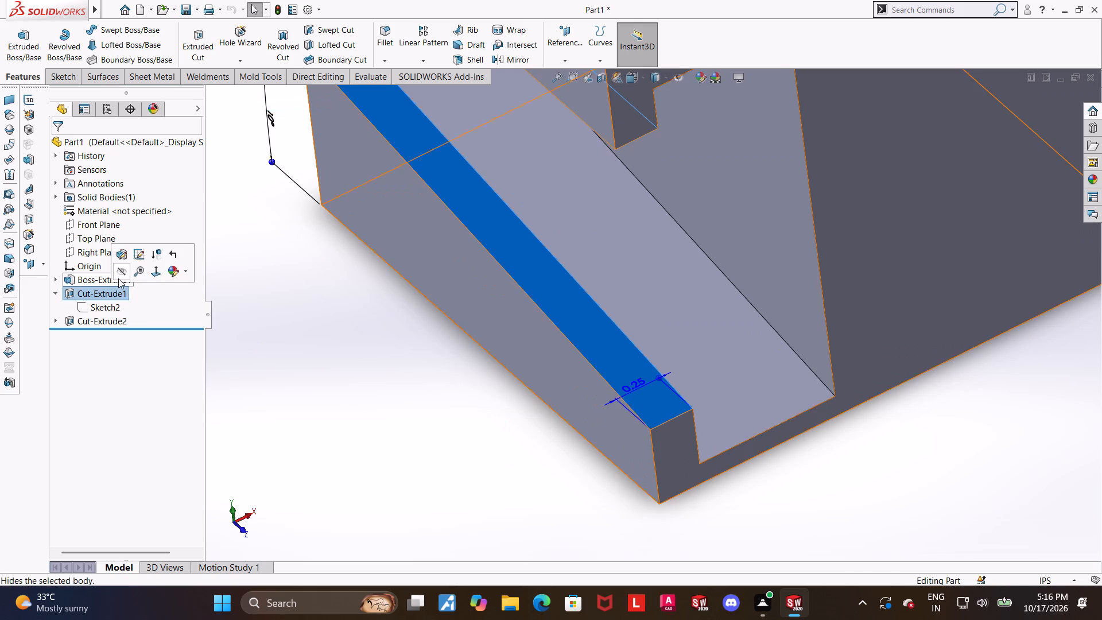
left_click(120, 257)
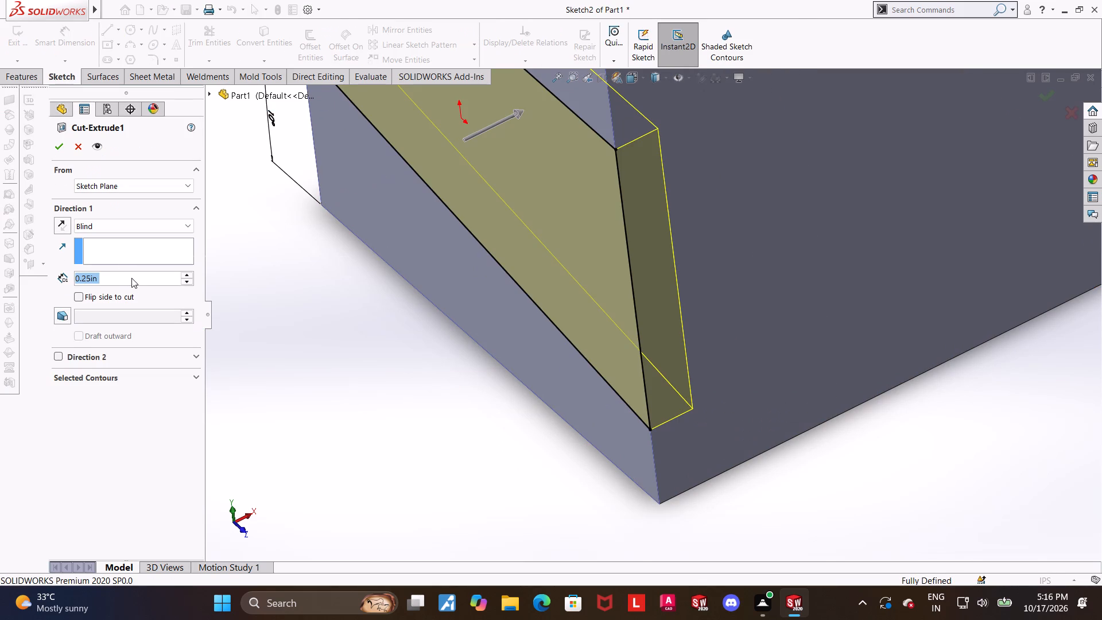
type("0.4")
key("Return")
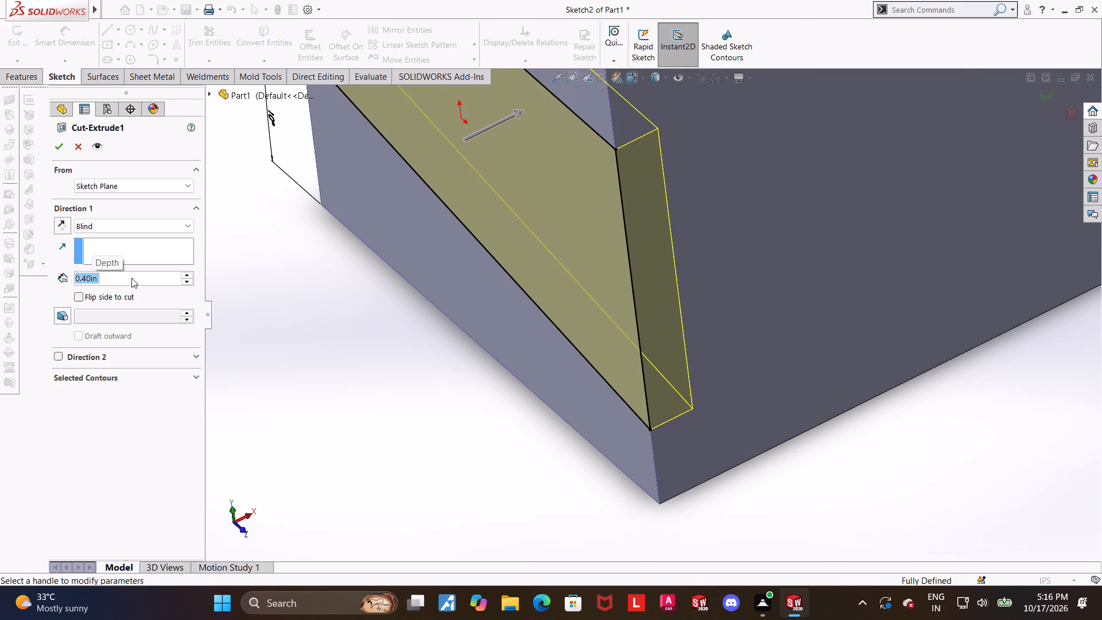
left_click(62, 145)
left_click(390, 377)
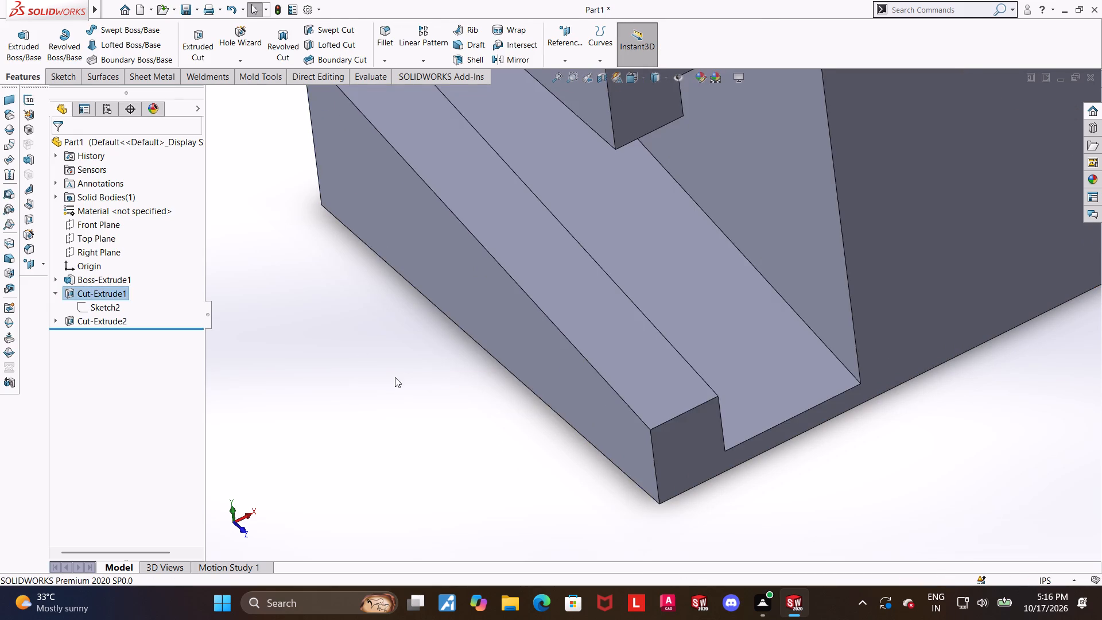
Examine the deepened recess, its sloped ledge and the inner cut from several angles, including underneath.
scroll(398, 378, "up", 4)
middle_click_drag(447, 369, 460, 324)
scroll(752, 331, "down", 1)
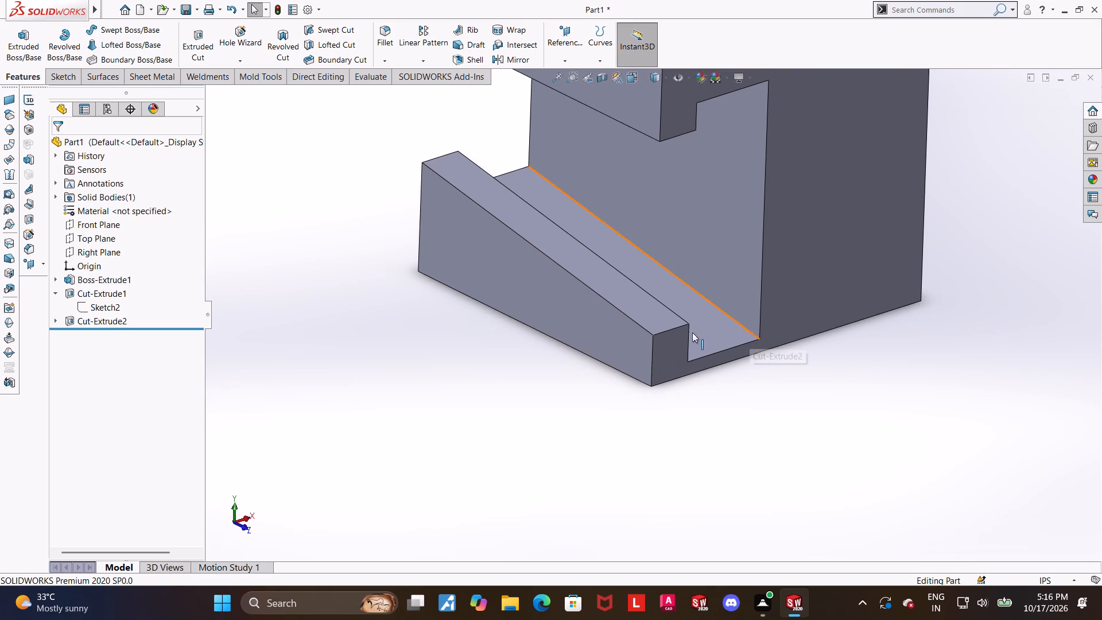
scroll(661, 332, "up", 1)
middle_click_drag(661, 332, 669, 342)
scroll(643, 317, "up", 1)
scroll(636, 180, "down", 1)
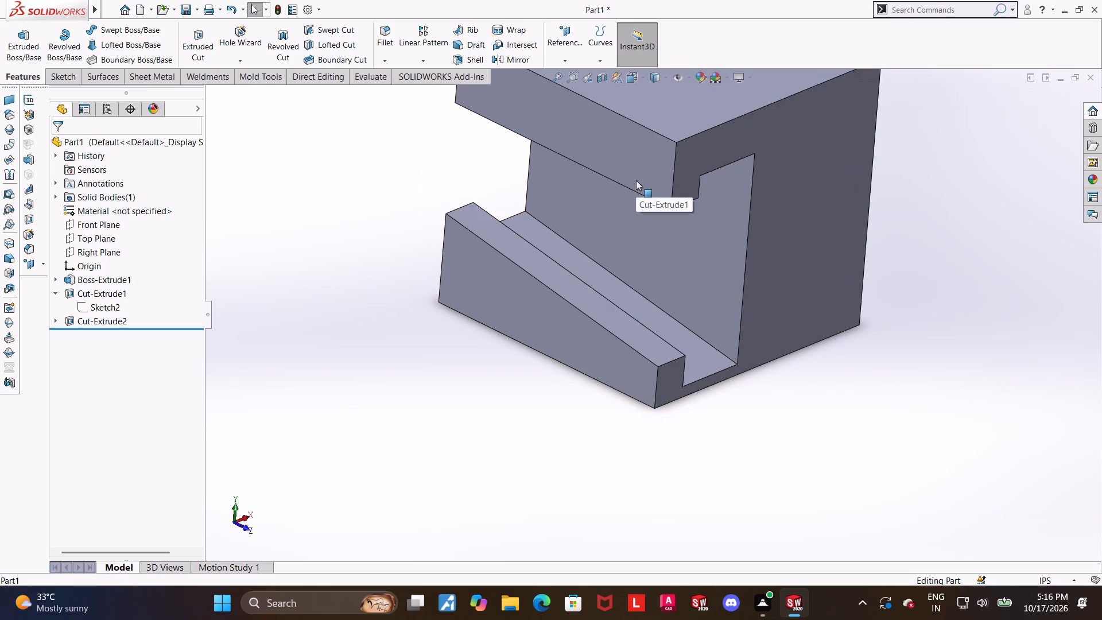
scroll(595, 164, "down", 1)
middle_click_drag(555, 161, 576, 159)
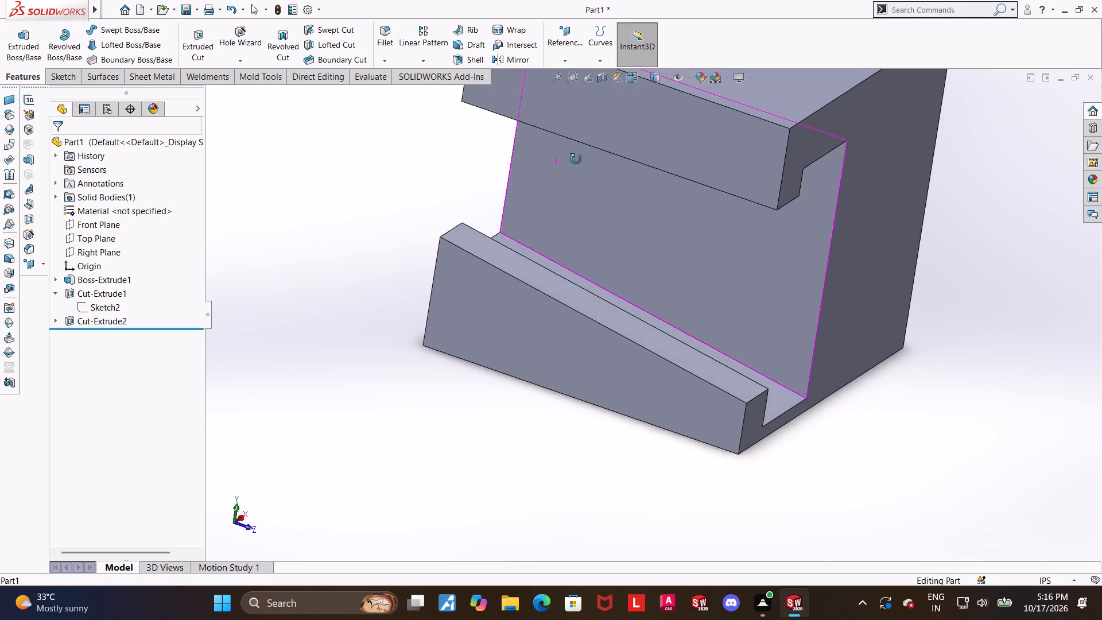
middle_click_drag(576, 159, 562, 104)
middle_click_drag(554, 272, 605, 181)
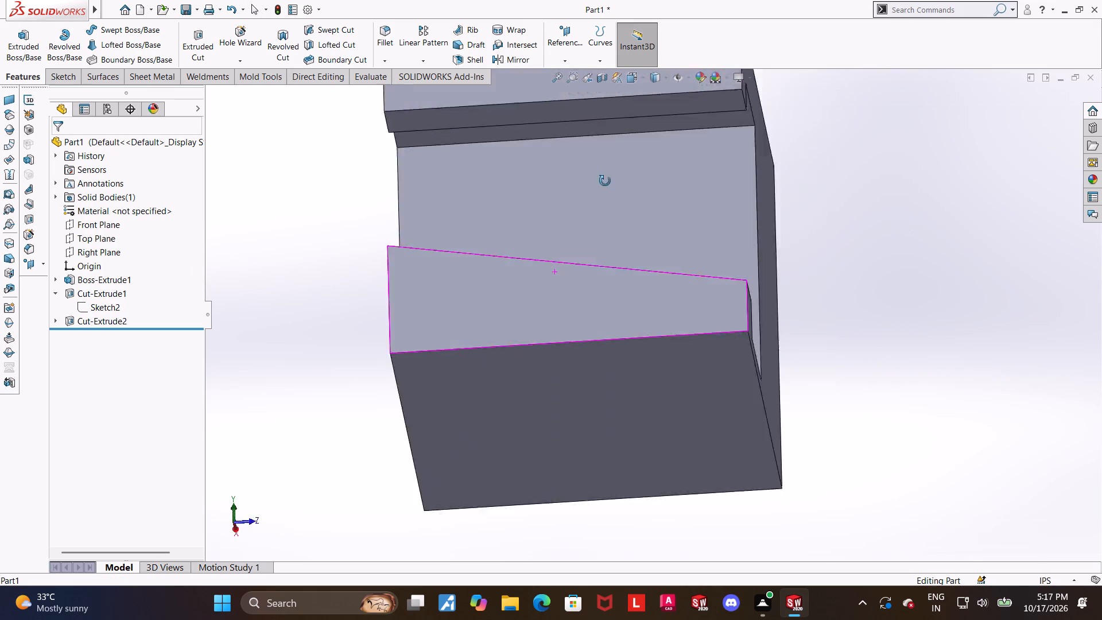
middle_click_drag(605, 181, 595, 289)
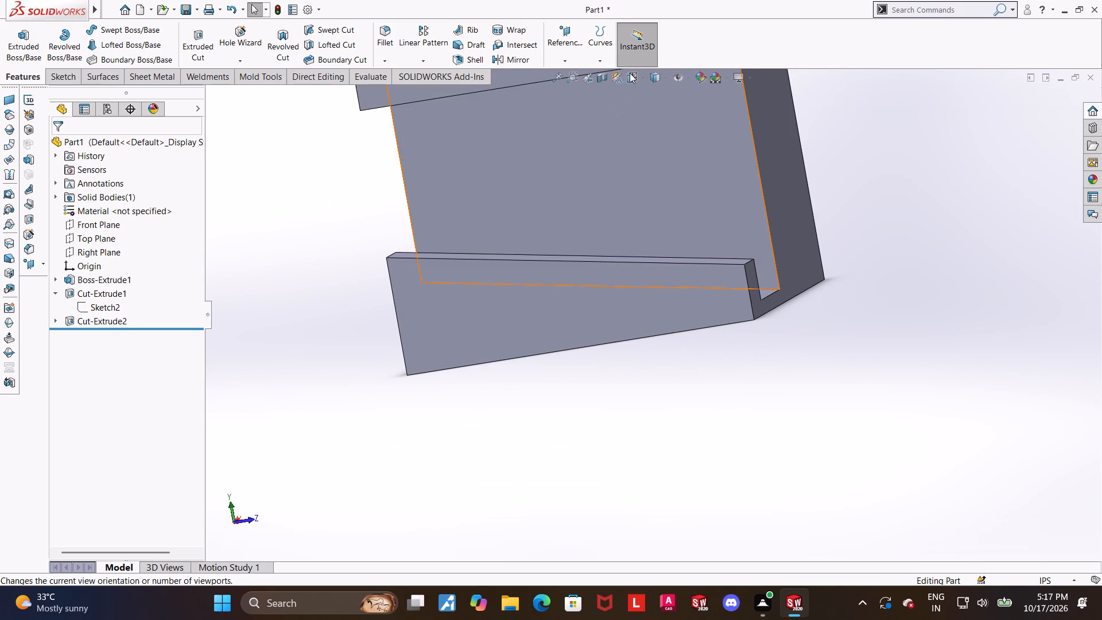
scroll(627, 211, "up", 2)
middle_click_drag(599, 222, 631, 260)
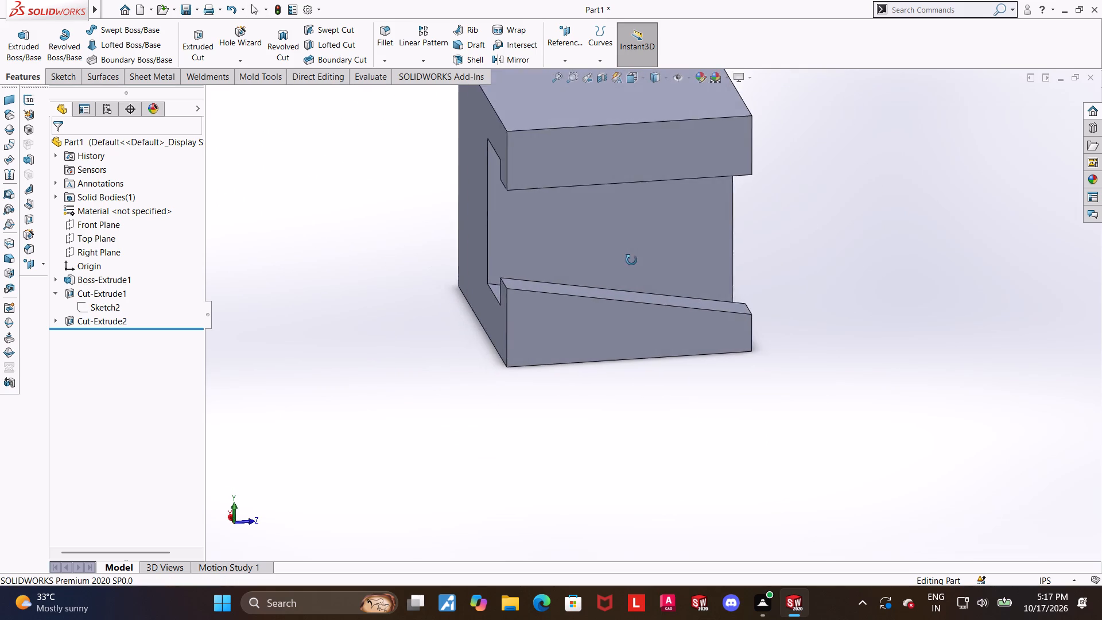
middle_click_drag(631, 260, 593, 238)
Examine the recess outline in the Left view and the two cuts at an angle, with the second cut's sketch listed.
left_click(632, 76)
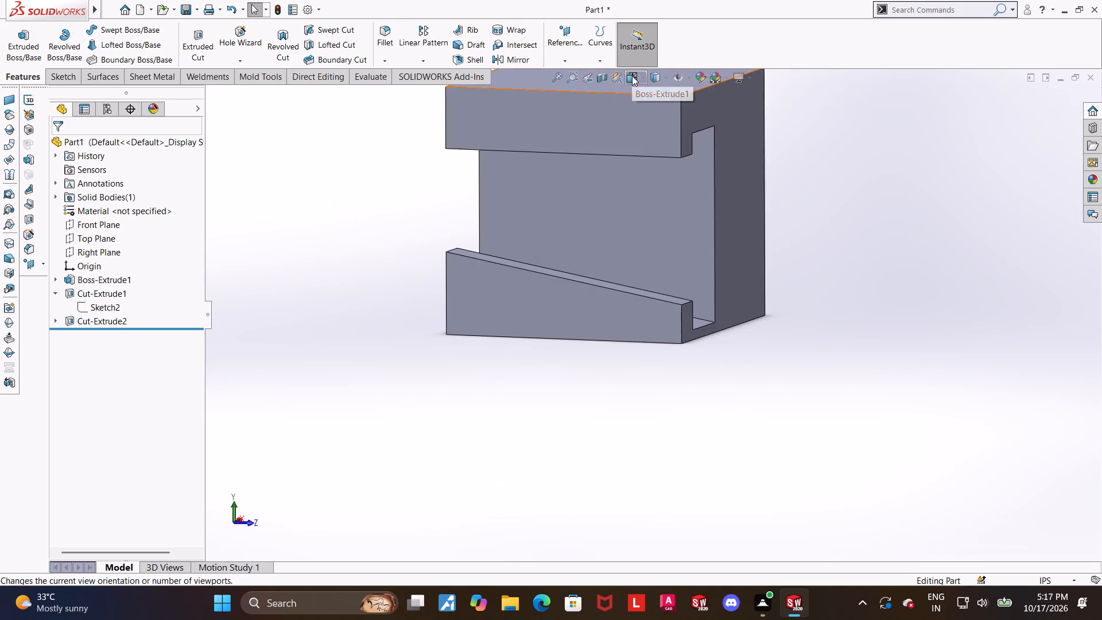
left_click(458, 380)
scroll(711, 387, "up", 2)
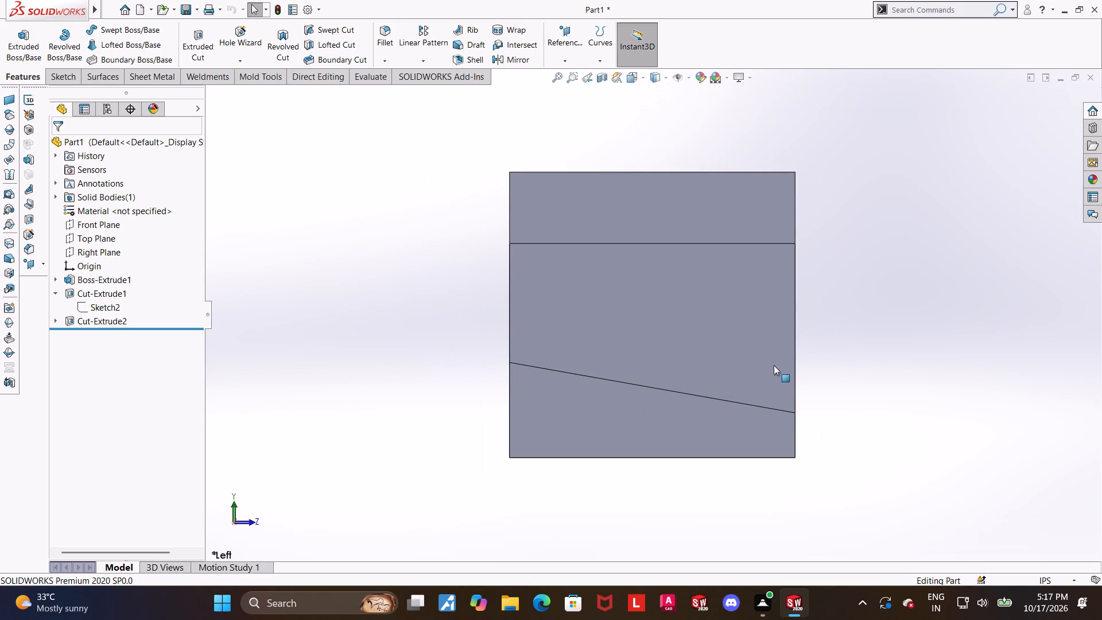
left_click(56, 290)
left_click(56, 305)
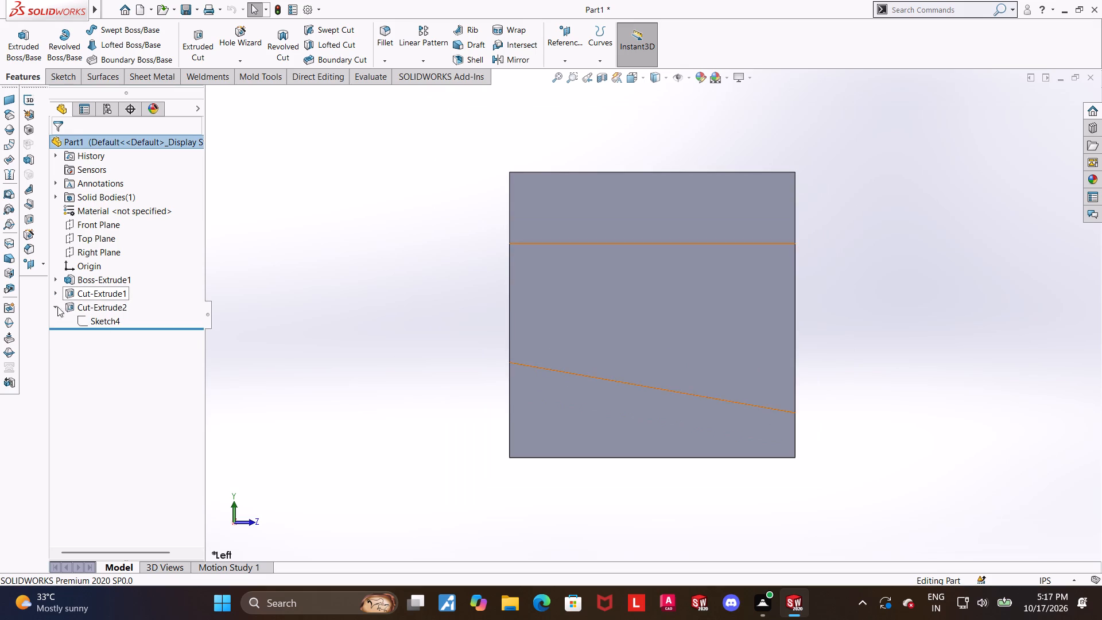
scroll(548, 414, "up", 3)
middle_click_drag(870, 328, 762, 383)
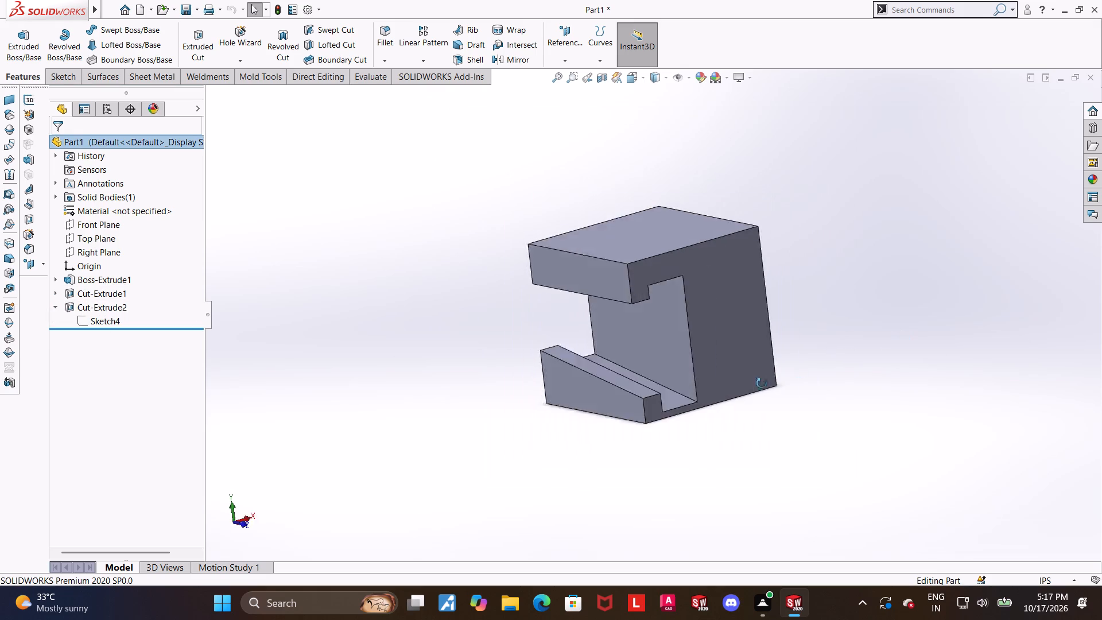
middle_click_drag(762, 383, 822, 365)
scroll(664, 372, "down", 1)
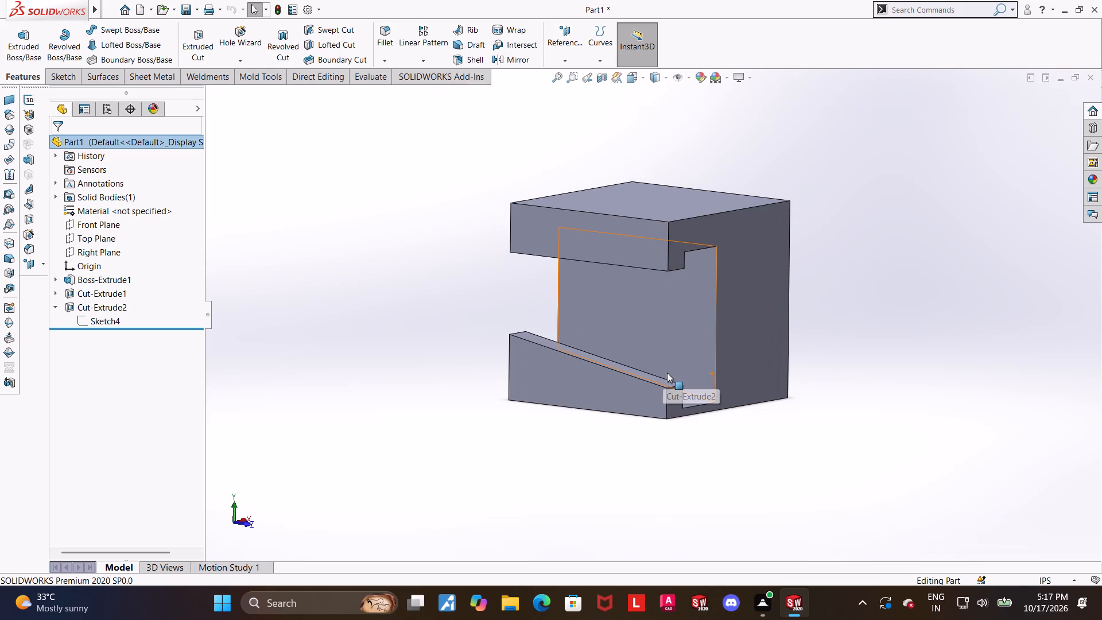
scroll(730, 400, "down", 1)
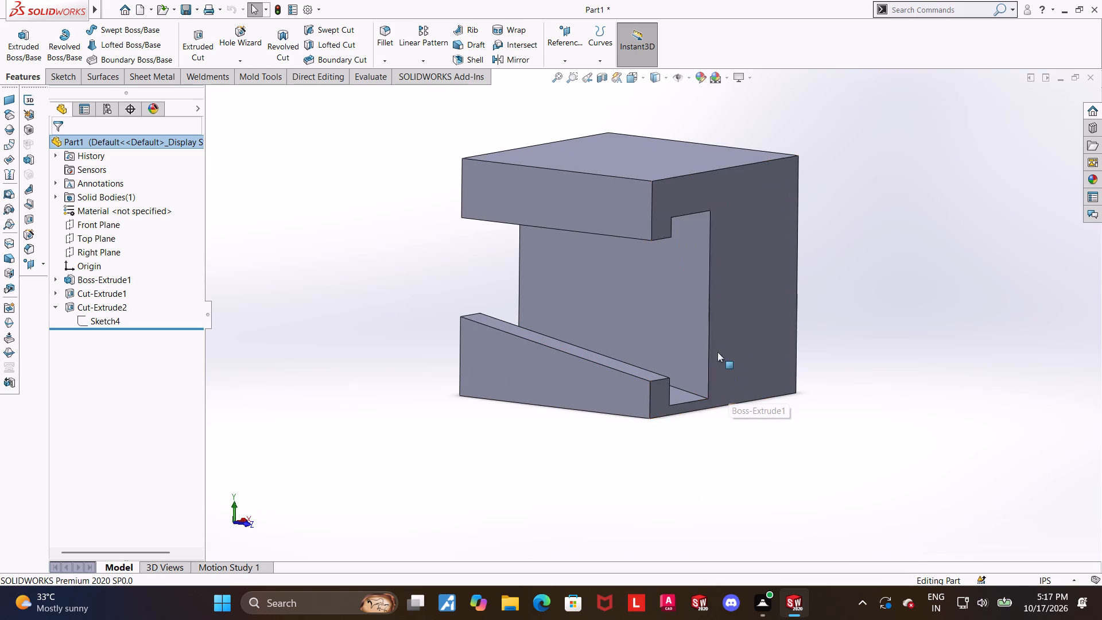
scroll(725, 346, "up", 1)
scroll(722, 338, "down", 1)
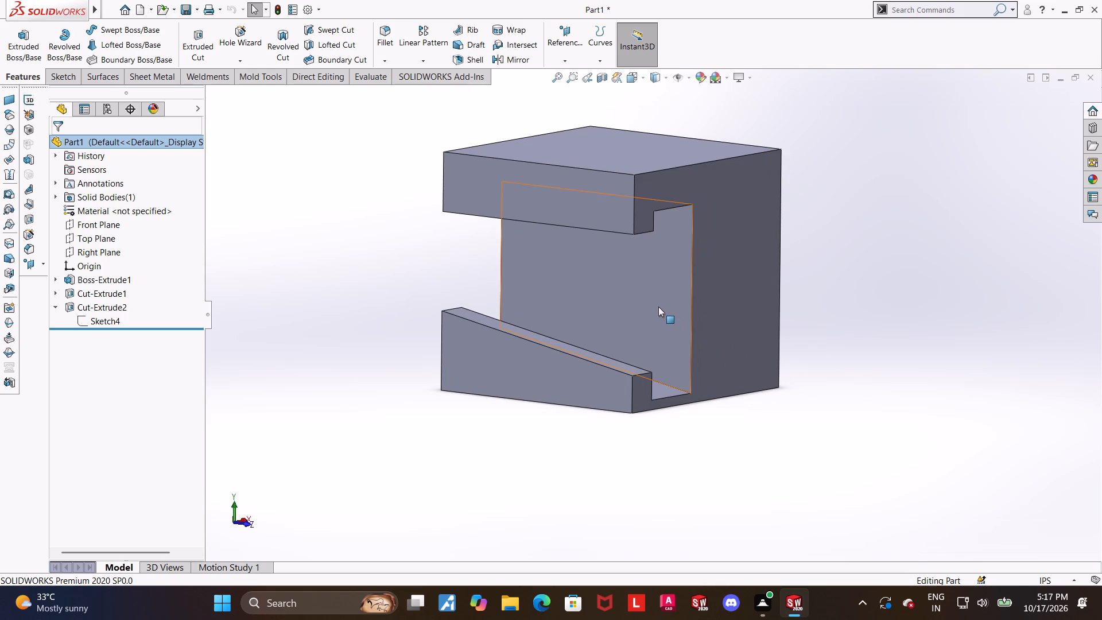
scroll(658, 307, "down", 1)
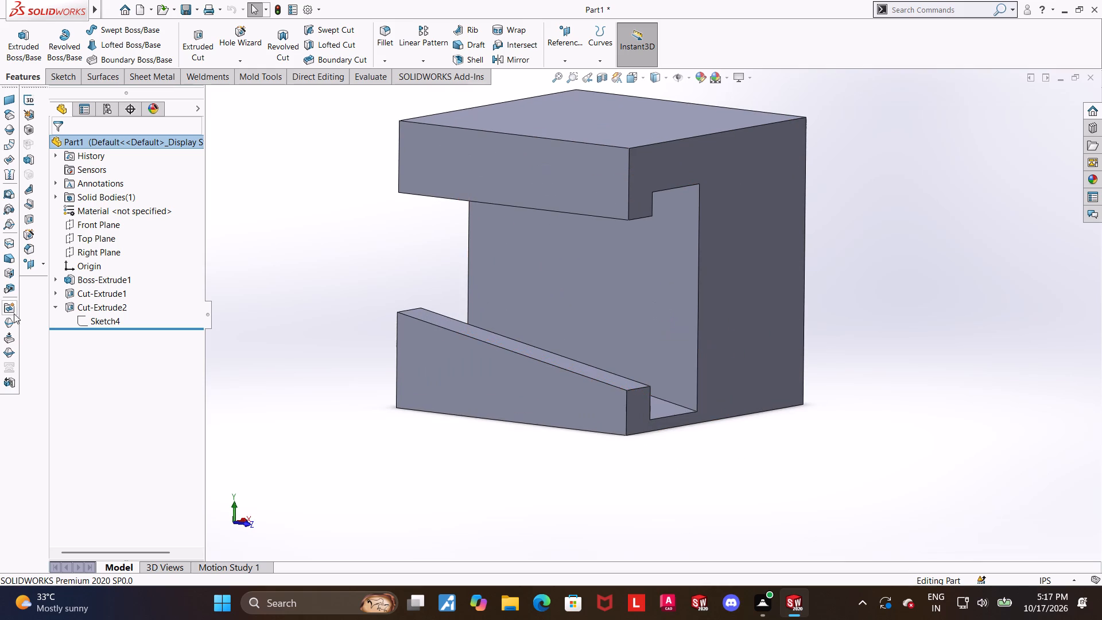
Review the depth setting of the first recess cut.
left_click(77, 297)
left_click(87, 268)
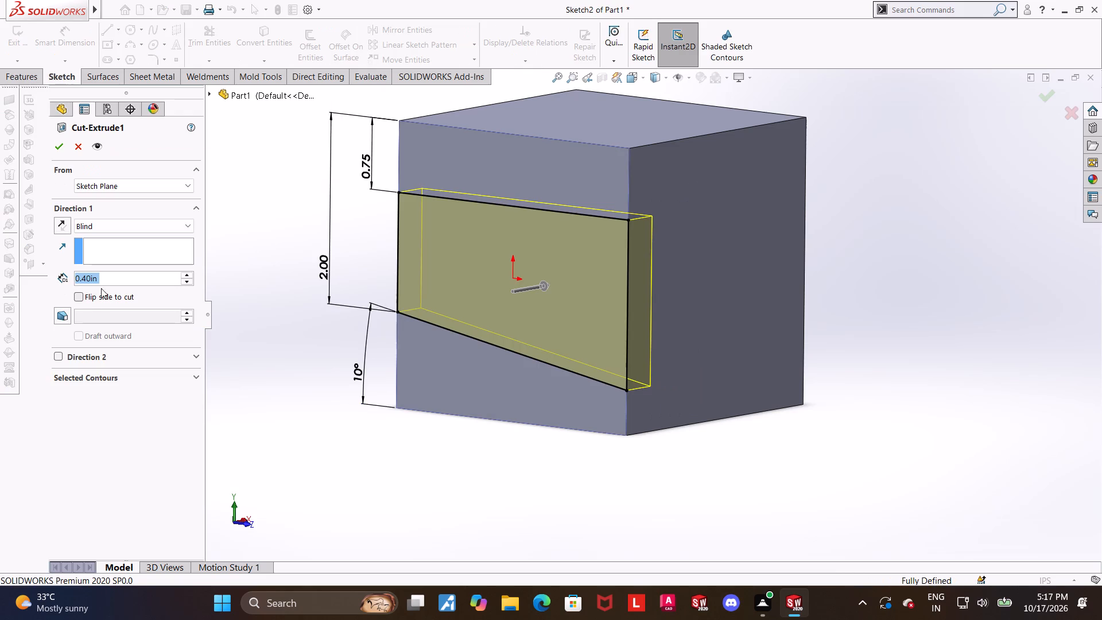
left_click(72, 151)
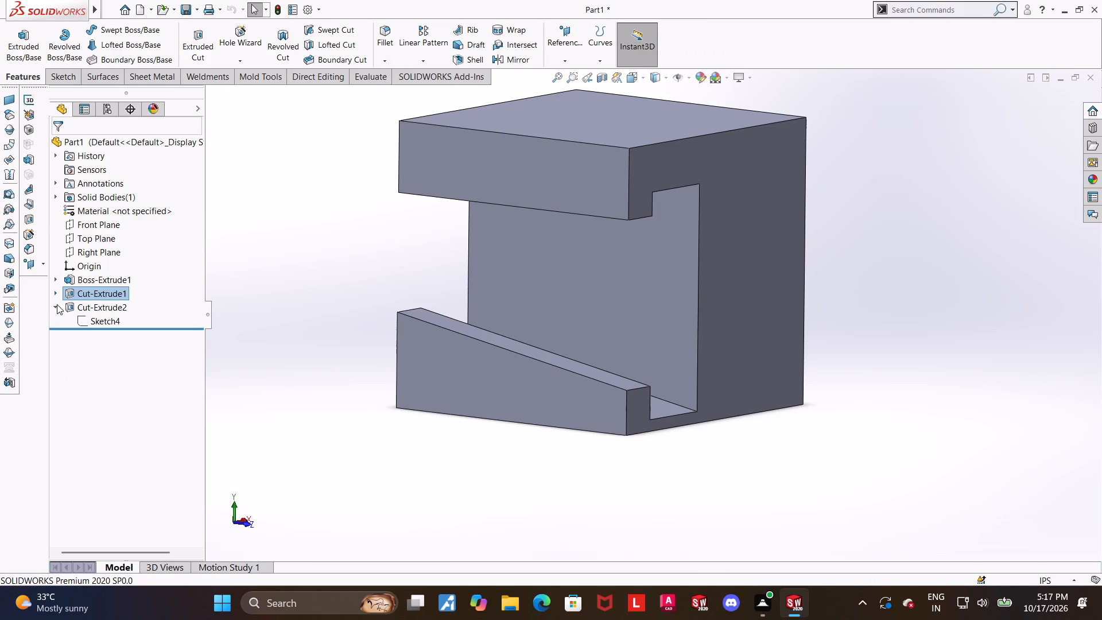
Examine the first recess cut's sketch and its dimensions in a view normal to the sketch.
left_click(55, 290)
left_click(84, 301)
left_click(130, 284)
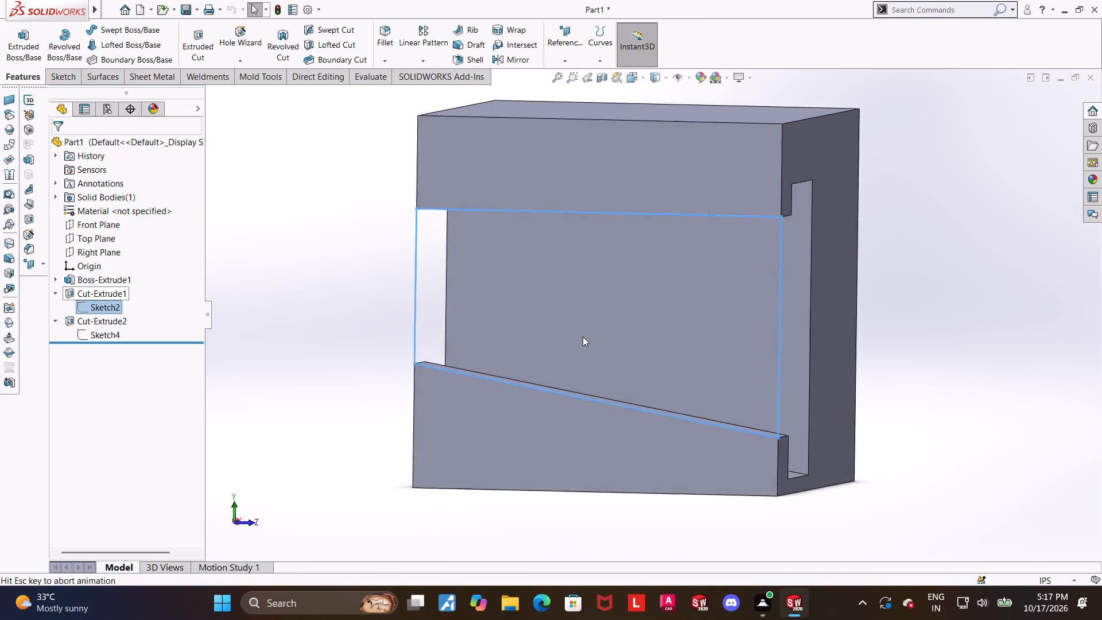
scroll(619, 347, "up", 3)
scroll(792, 374, "down", 2)
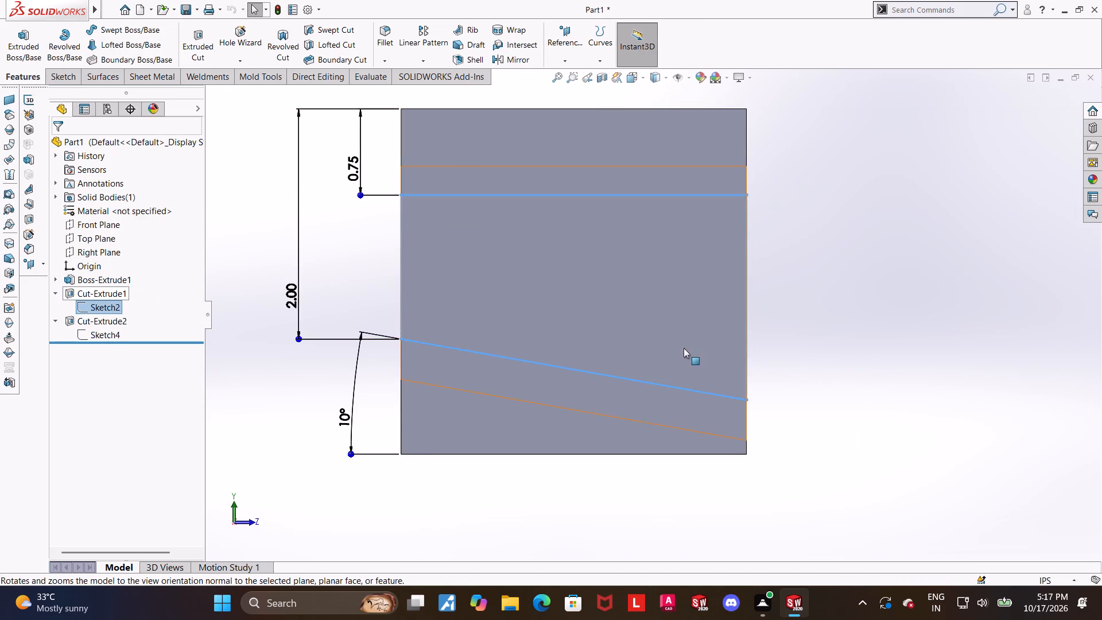
scroll(684, 348, "up", 1)
scroll(494, 342, "down", 1)
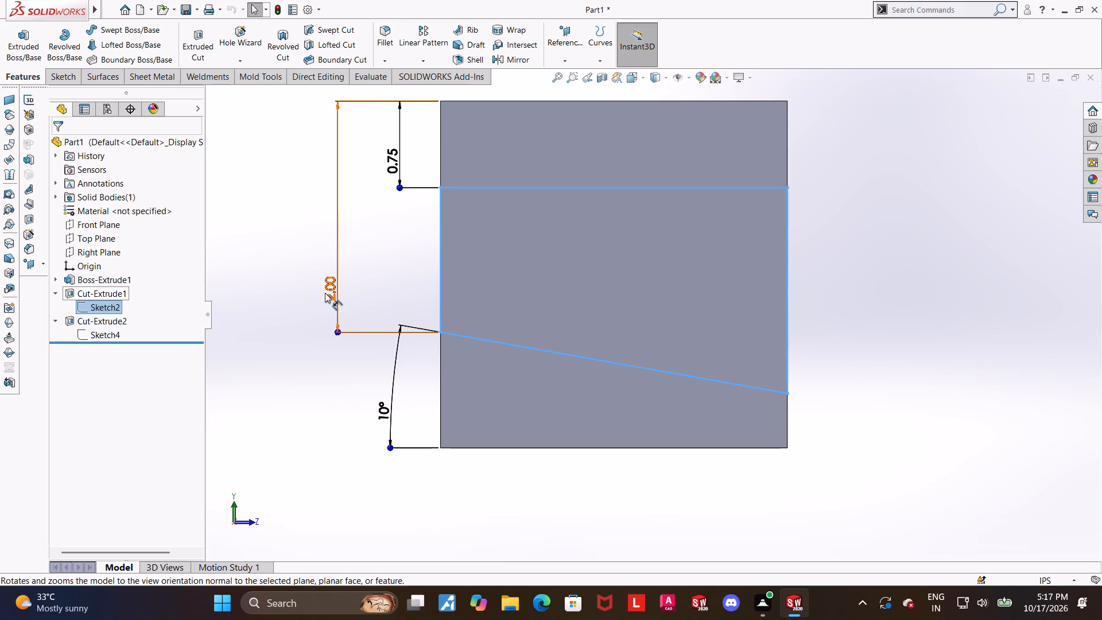
right_click(325, 292)
key("Escape")
key("Escape")
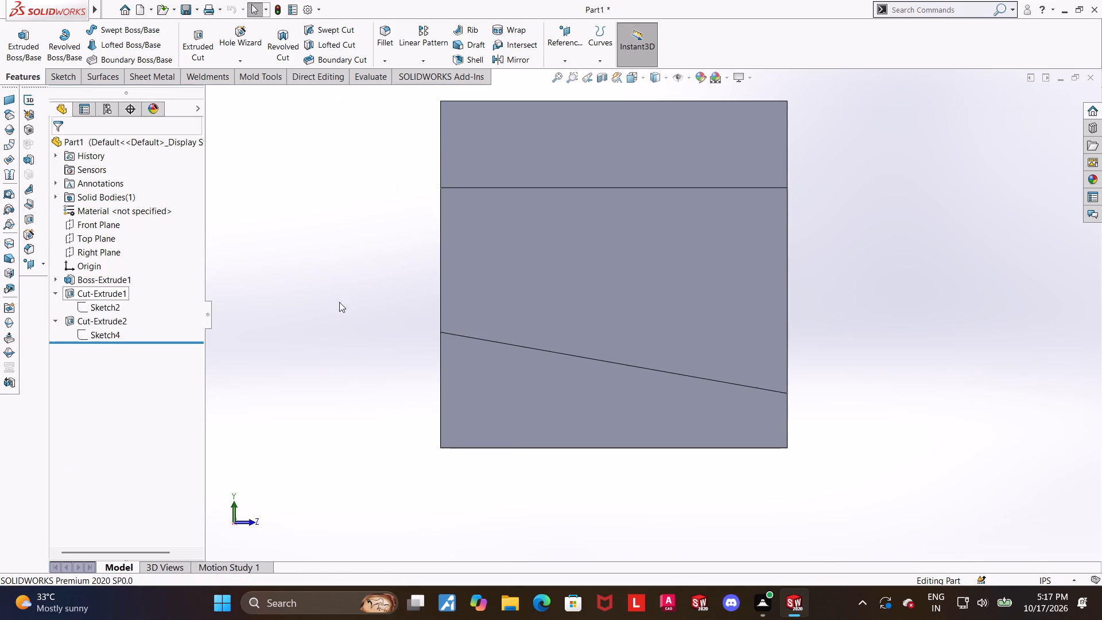
Edit the first recess cut's sketch and delete the 2.00 in dimension locating the slanted line's higher end.
left_click(86, 307)
left_click(100, 275)
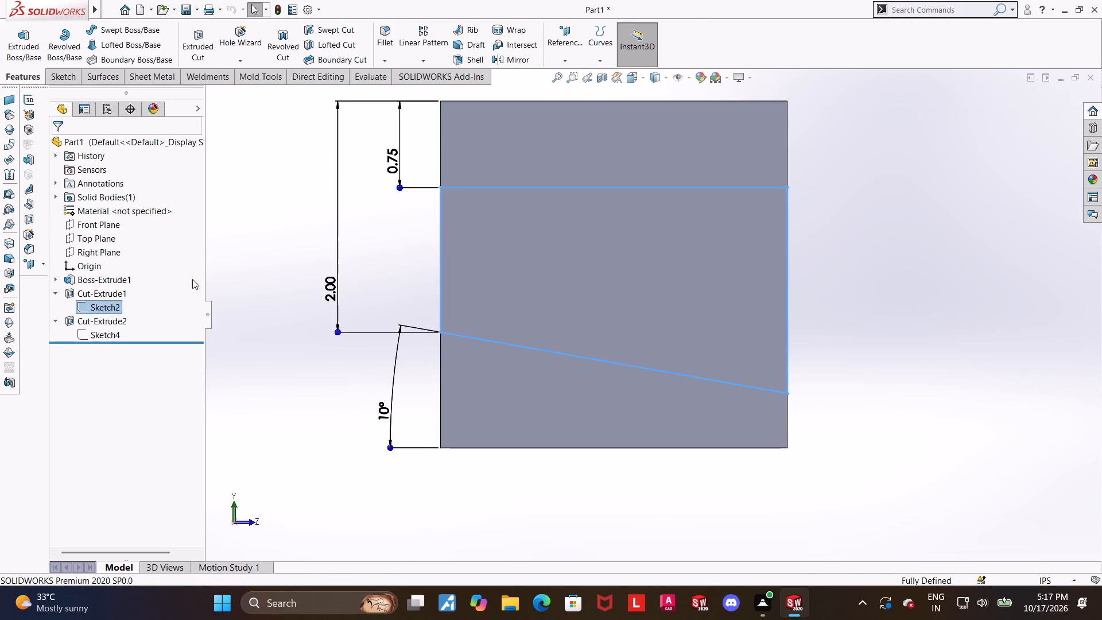
right_click(328, 285)
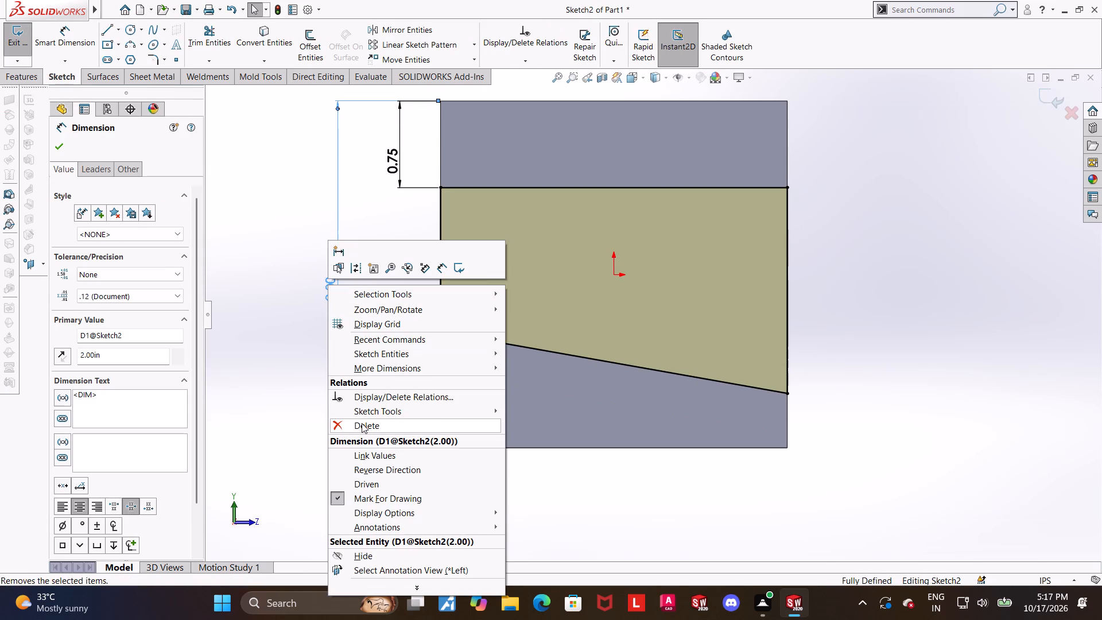
left_click(362, 423)
key("Escape")
Dimension the slanted line's higher end from the cube's top edge as 2-0.35 (1.65 in), and exit the sketch.
left_click(55, 37)
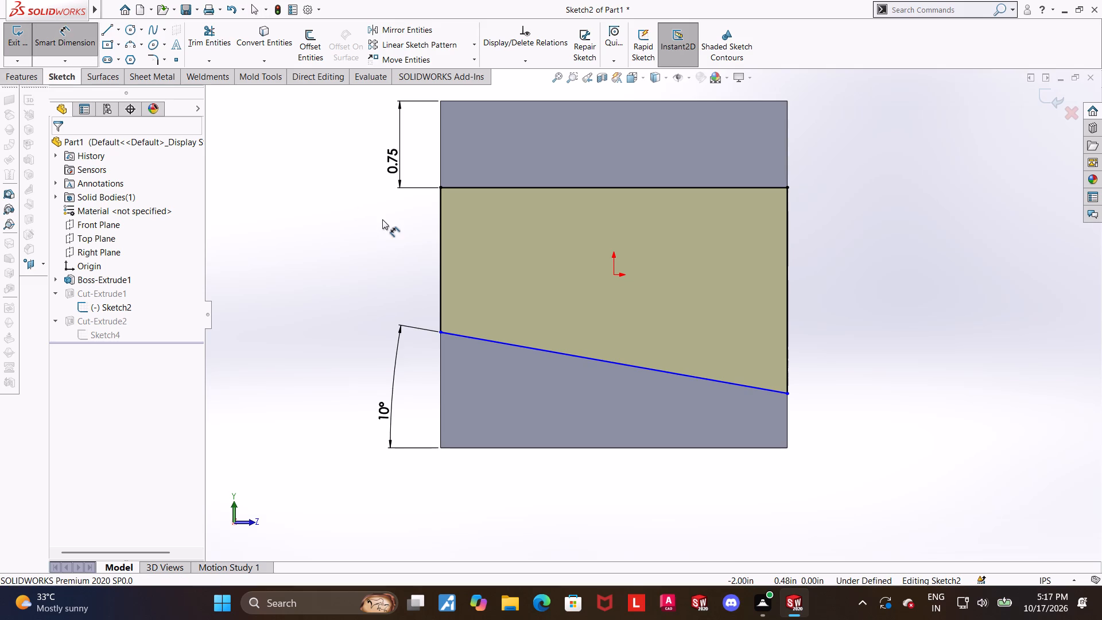
left_click(442, 330)
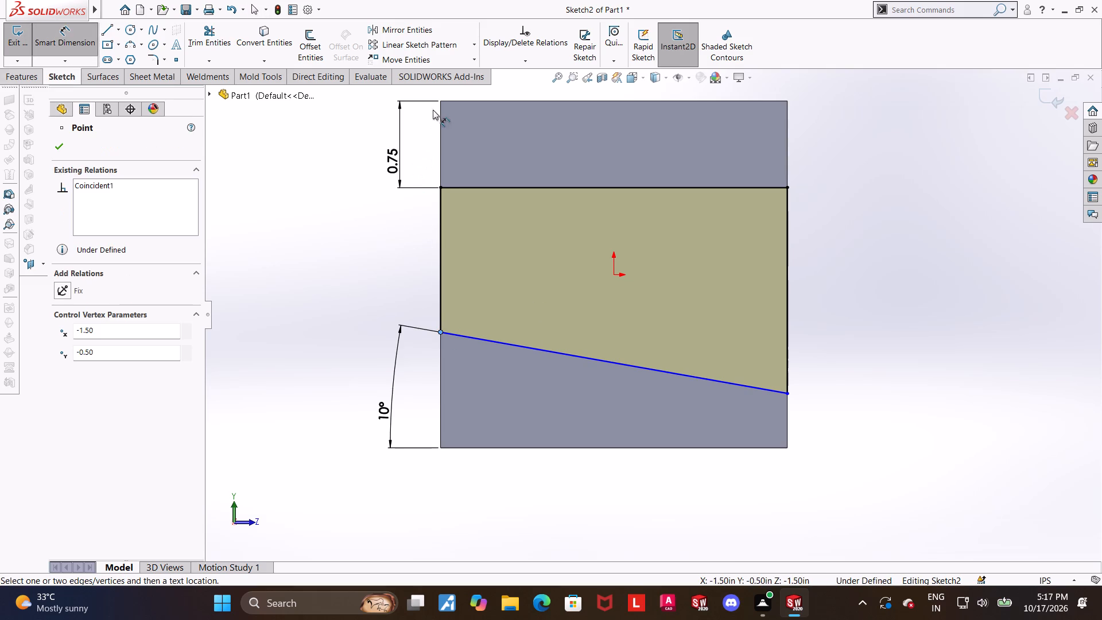
left_click(453, 100)
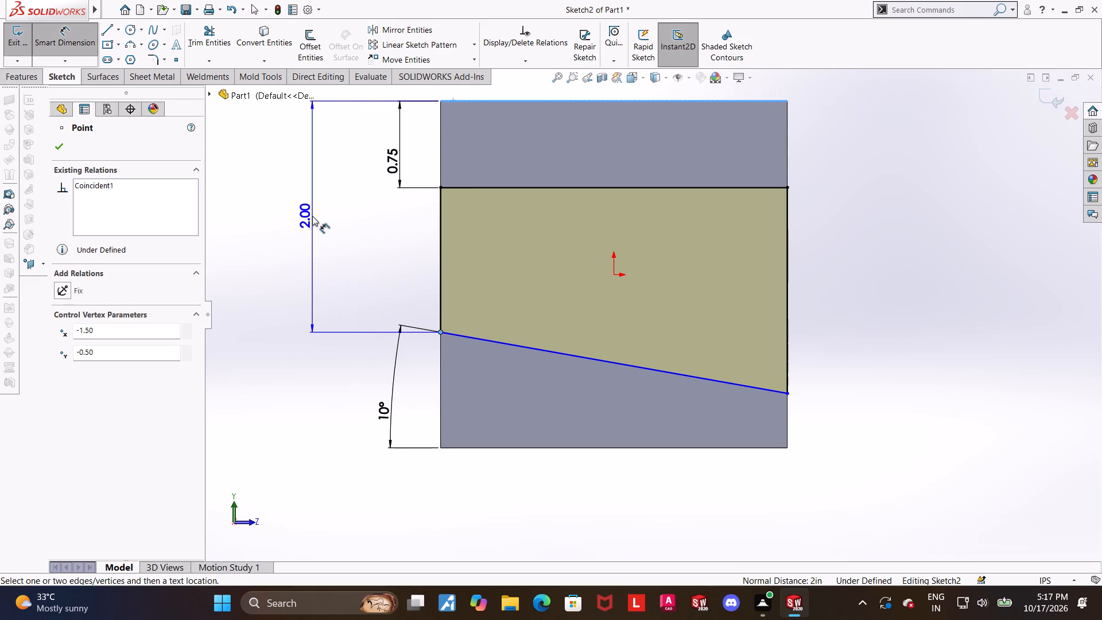
left_click(312, 216)
key("2")
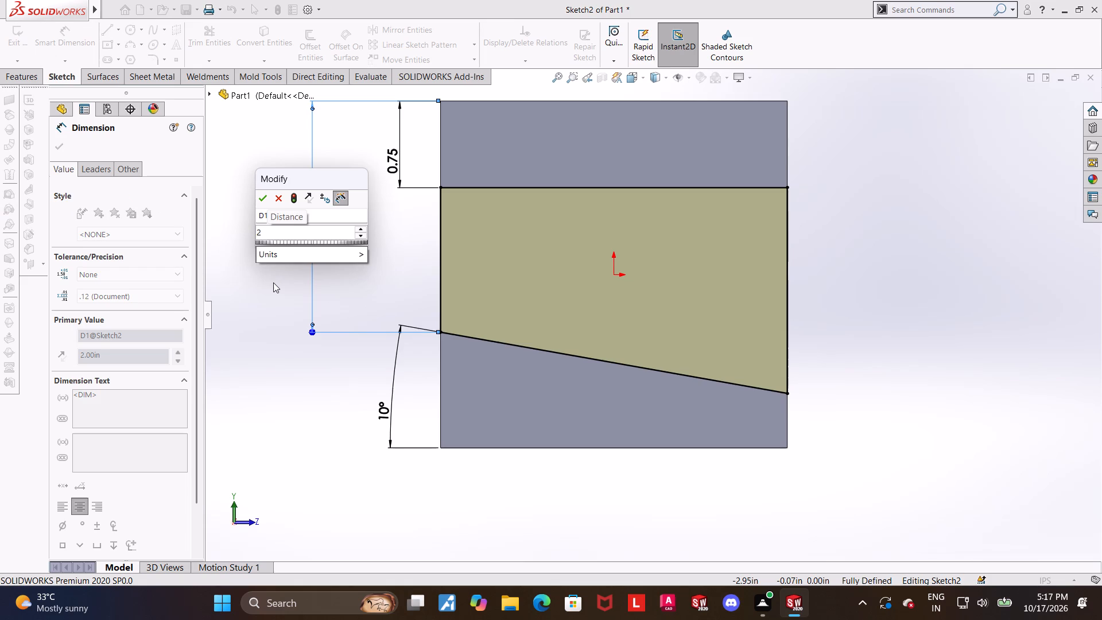
key("equal")
key("BackSpace")
key("minus")
type("0.")
key("3")
key("5")
key("Return")
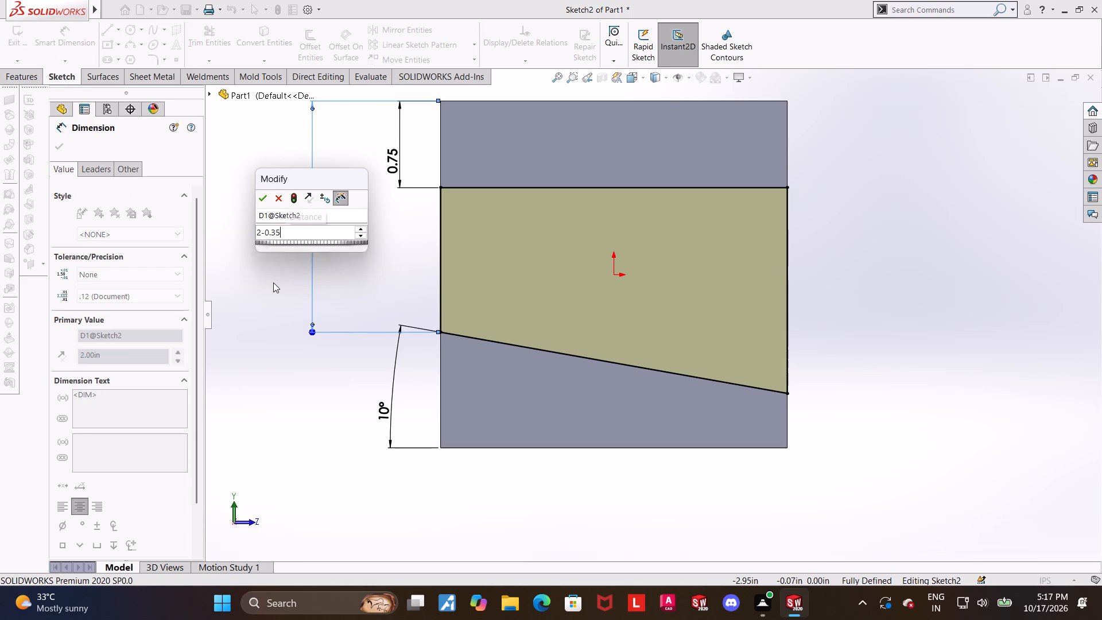
key("Escape")
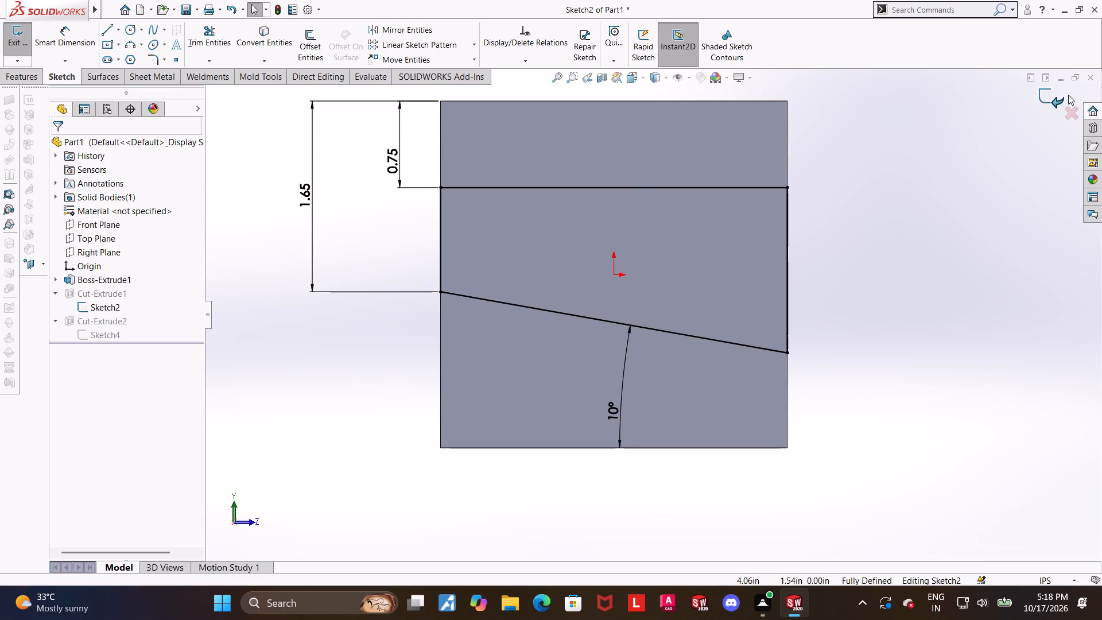
left_click(1062, 94)
Examine the rebuilt recess and the step between its sloped ledge and the inner cut from several angles.
scroll(884, 156, "up", 2)
middle_click_drag(864, 166, 816, 224)
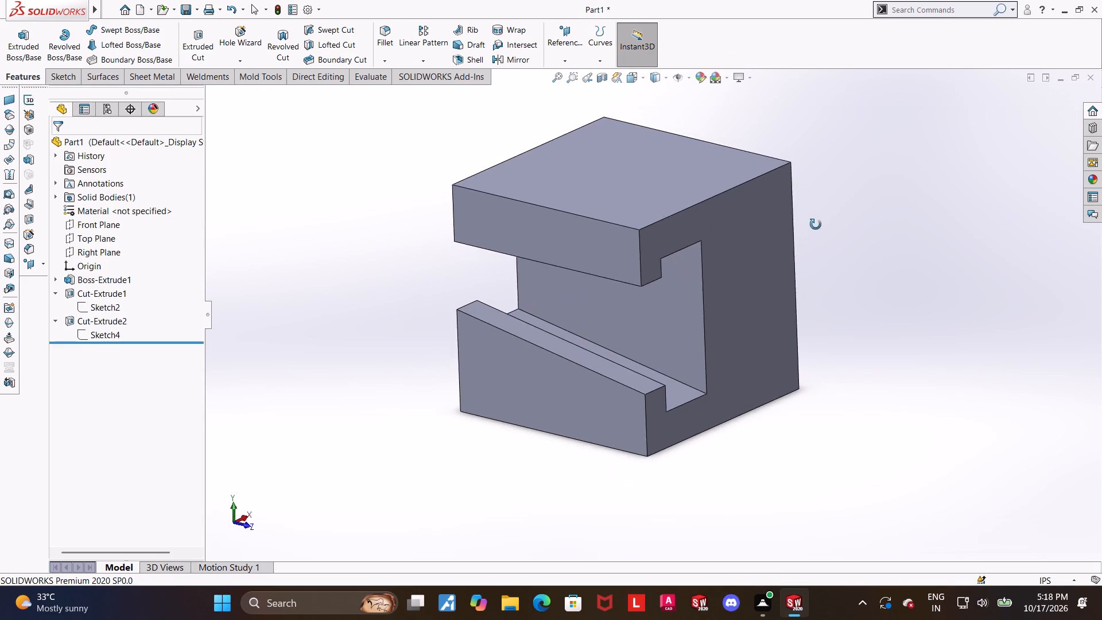
middle_click_drag(816, 224, 817, 227)
scroll(741, 342, "down", 2)
middle_click_drag(653, 351, 648, 355)
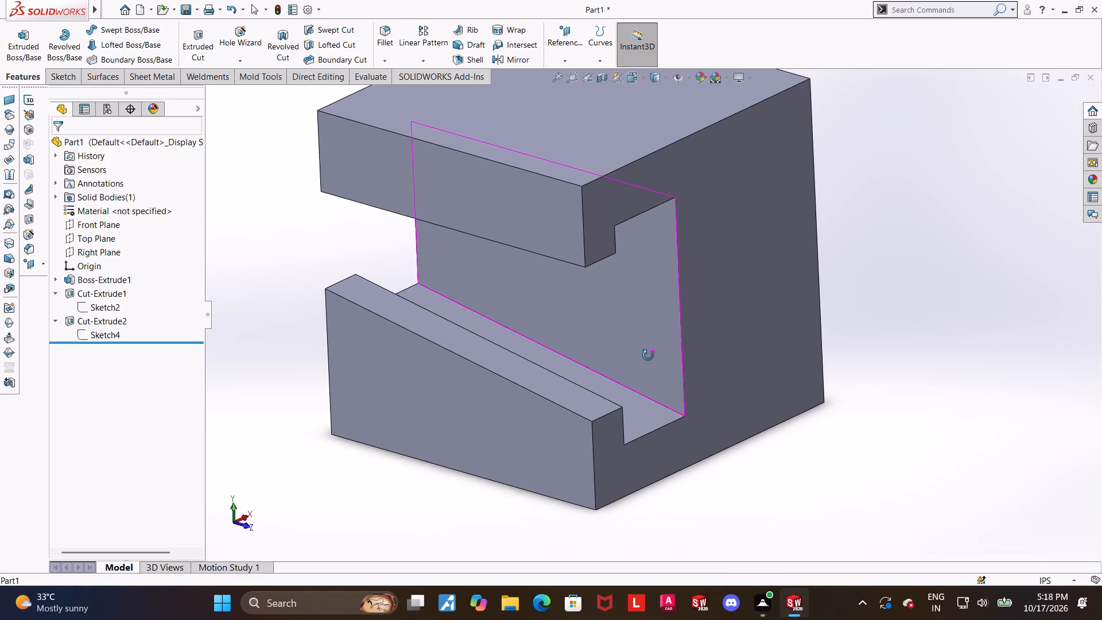
middle_click_drag(648, 355, 665, 296)
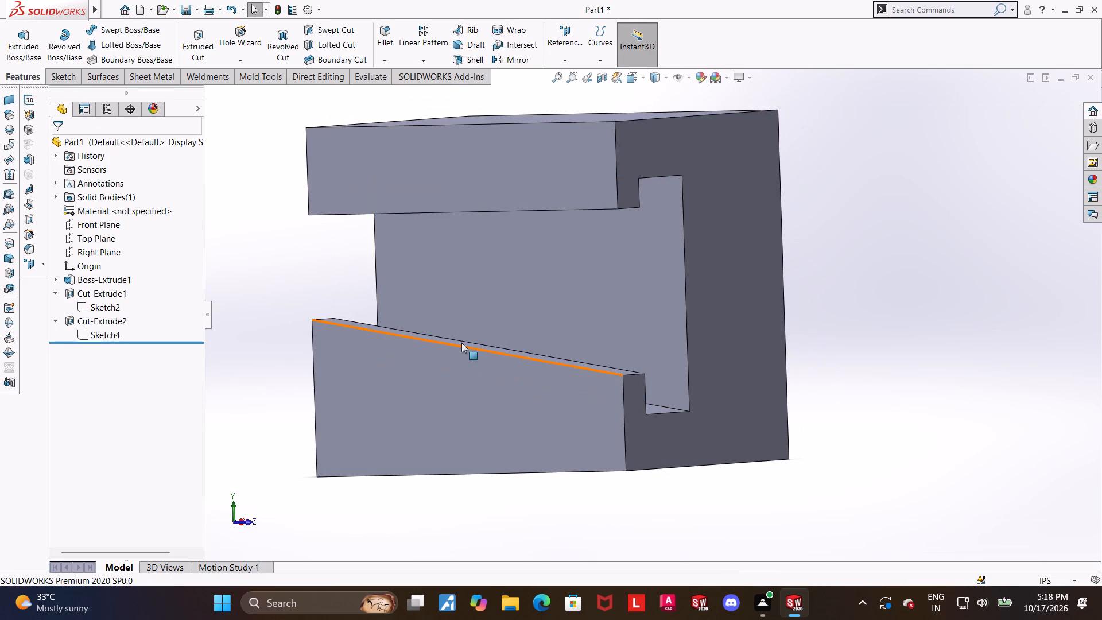
middle_click_drag(460, 358, 472, 436)
Edit the inner cut's sketch and check the distance from the cube's top edge to its sloped line's higher end.
left_click(94, 331)
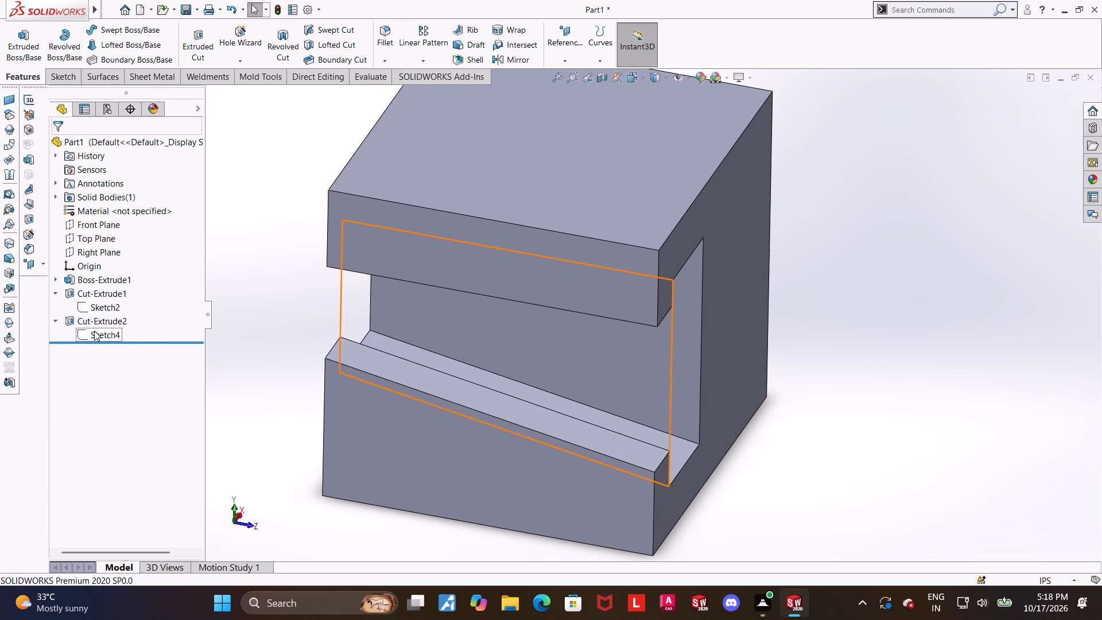
left_click(102, 300)
left_click(105, 331)
left_click(134, 318)
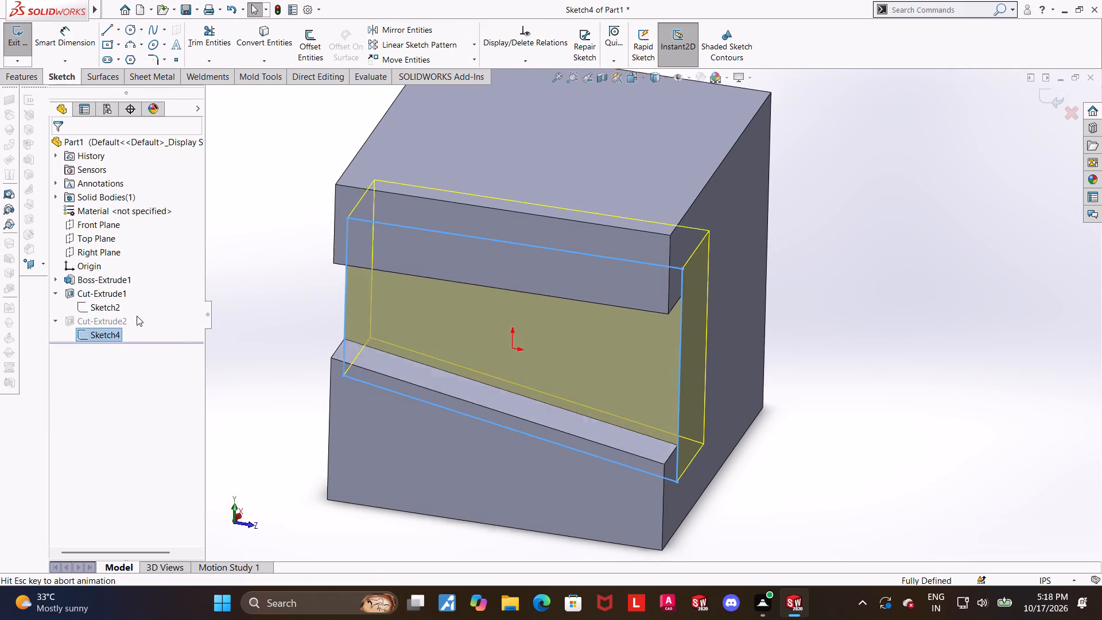
left_click(71, 38)
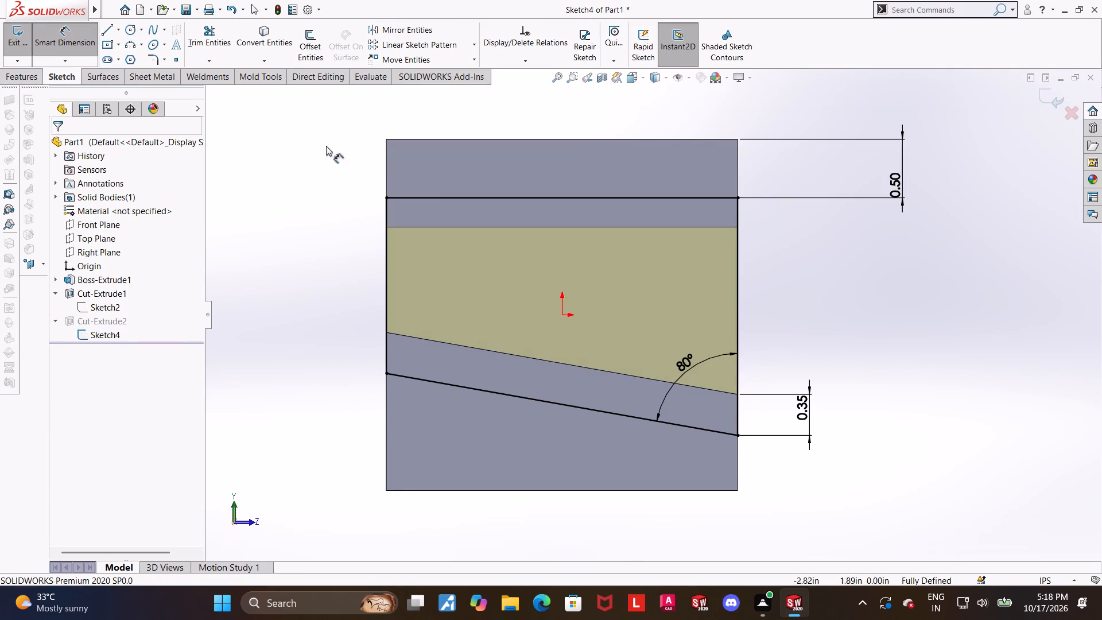
left_click(429, 136)
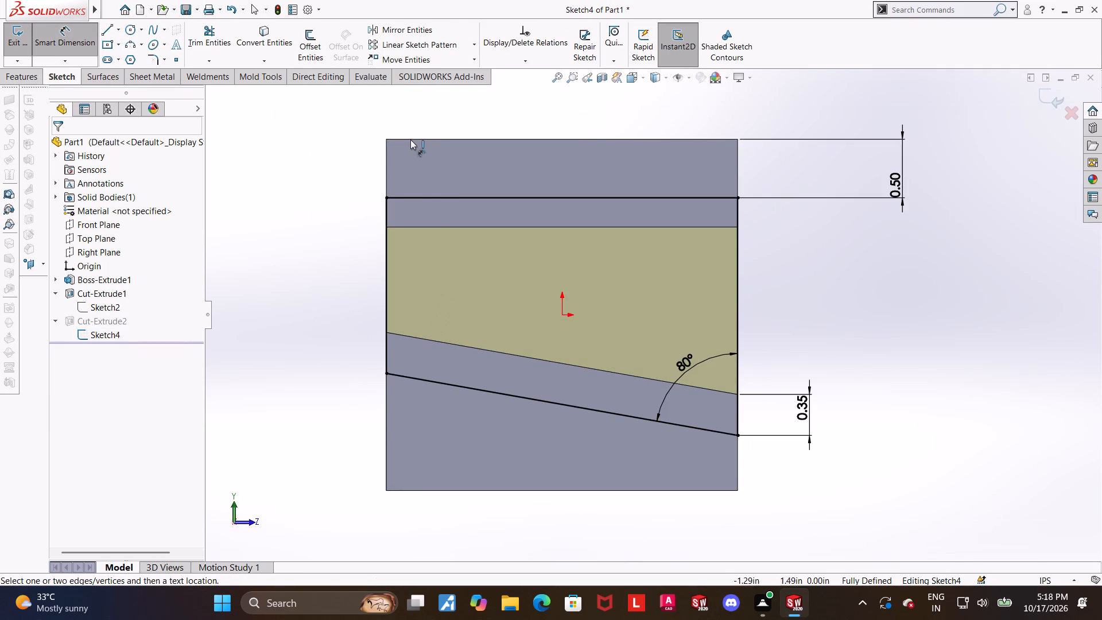
left_click(410, 138)
left_click(386, 373)
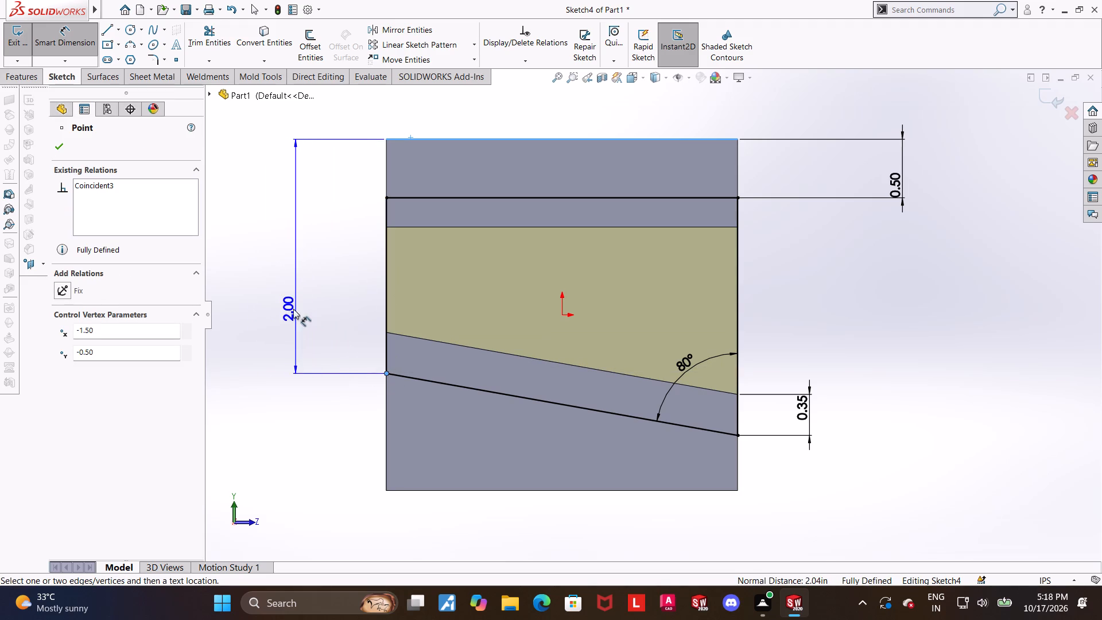
key("Escape")
scroll(289, 309, "up", 2)
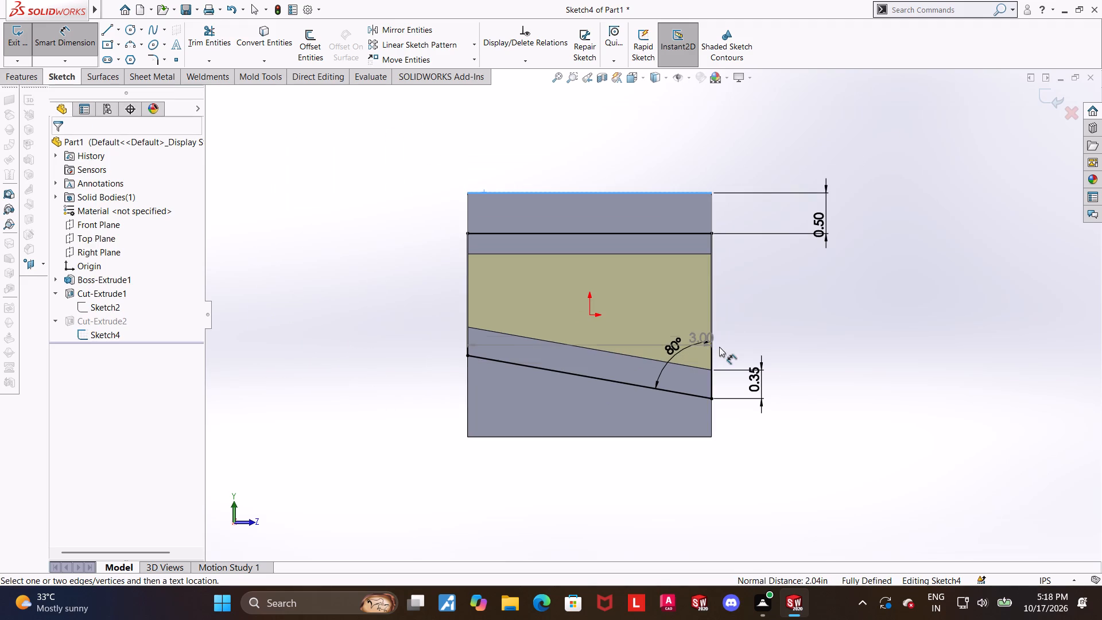
key("Escape")
Examine the inner cut's sketch dimensions and cut volume face-on and at an angle, and exit the sketch.
scroll(882, 359, "up", 3)
scroll(676, 320, "down", 4)
scroll(832, 362, "up", 1)
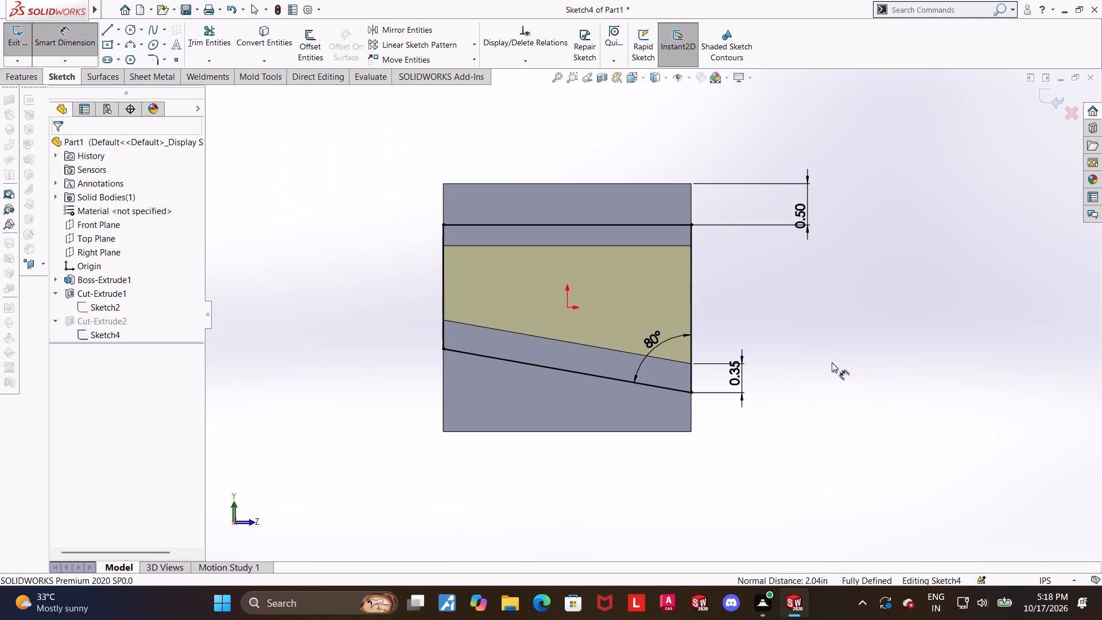
scroll(773, 380, "down", 1)
scroll(676, 352, "up", 1)
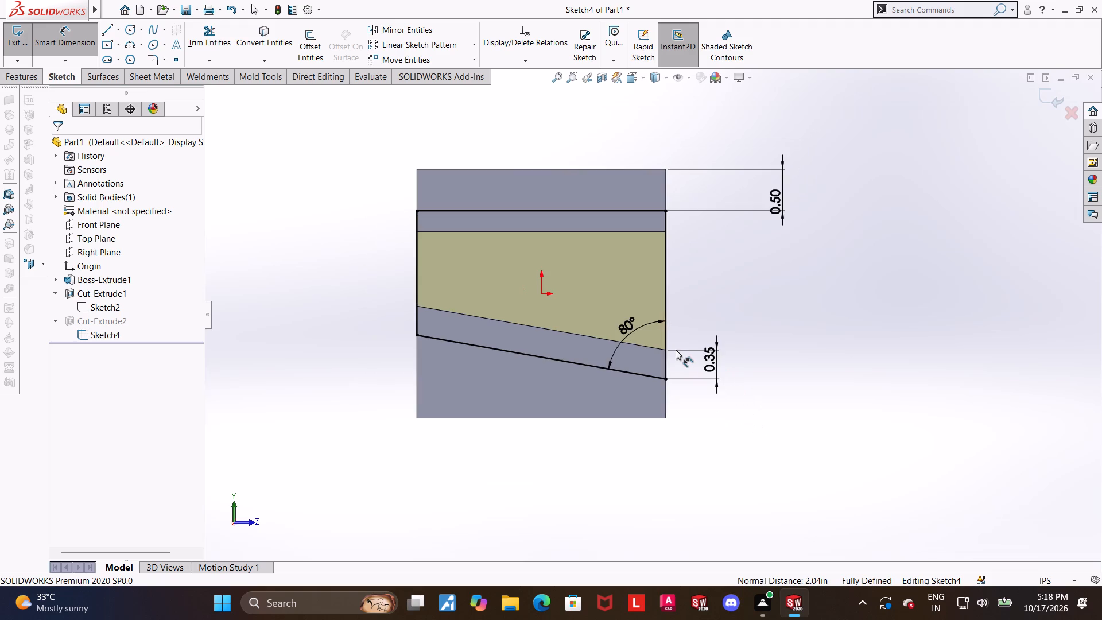
scroll(566, 327, "down", 1)
scroll(566, 327, "up", 1)
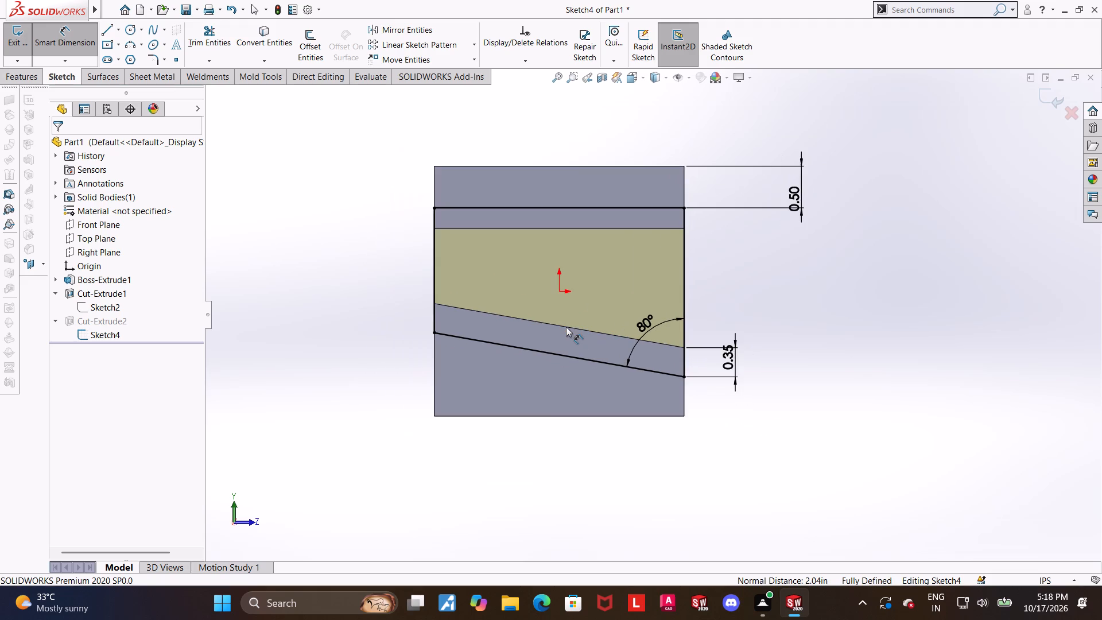
scroll(566, 327, "down", 2)
scroll(724, 329, "up", 1)
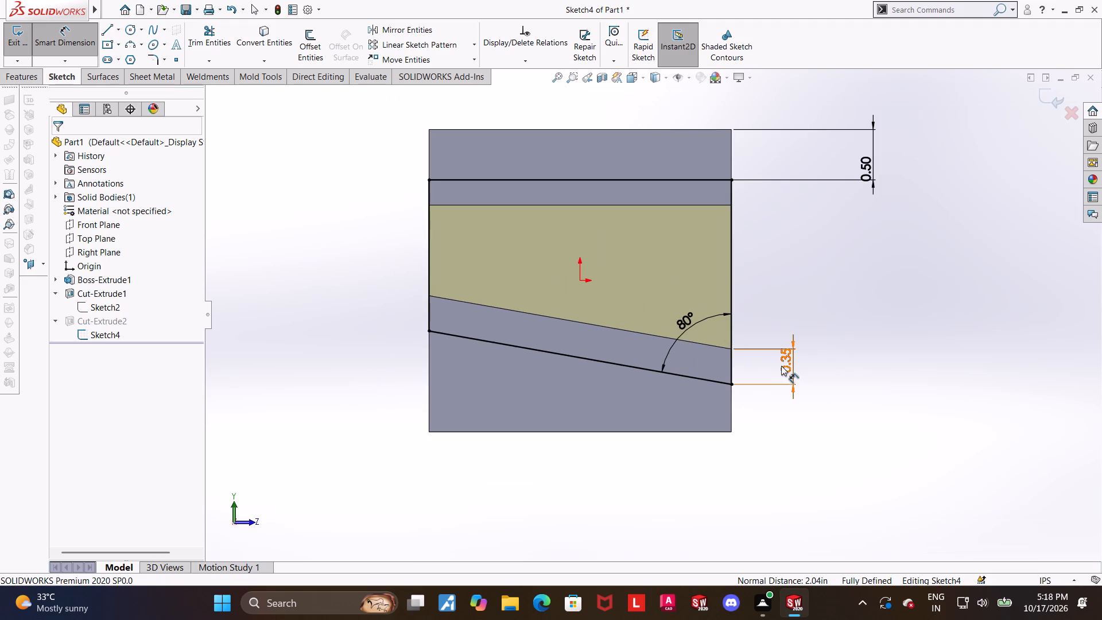
scroll(782, 362, "up", 2)
scroll(739, 348, "down", 1)
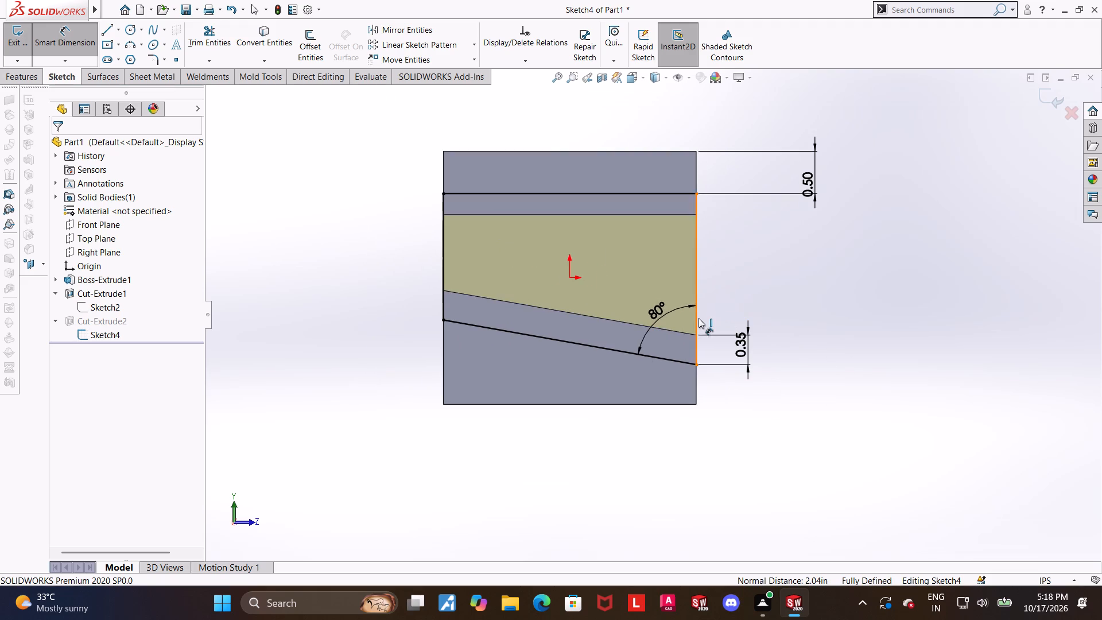
scroll(699, 318, "down", 1)
scroll(699, 318, "up", 2)
scroll(763, 154, "down", 1)
scroll(735, 188, "up", 1)
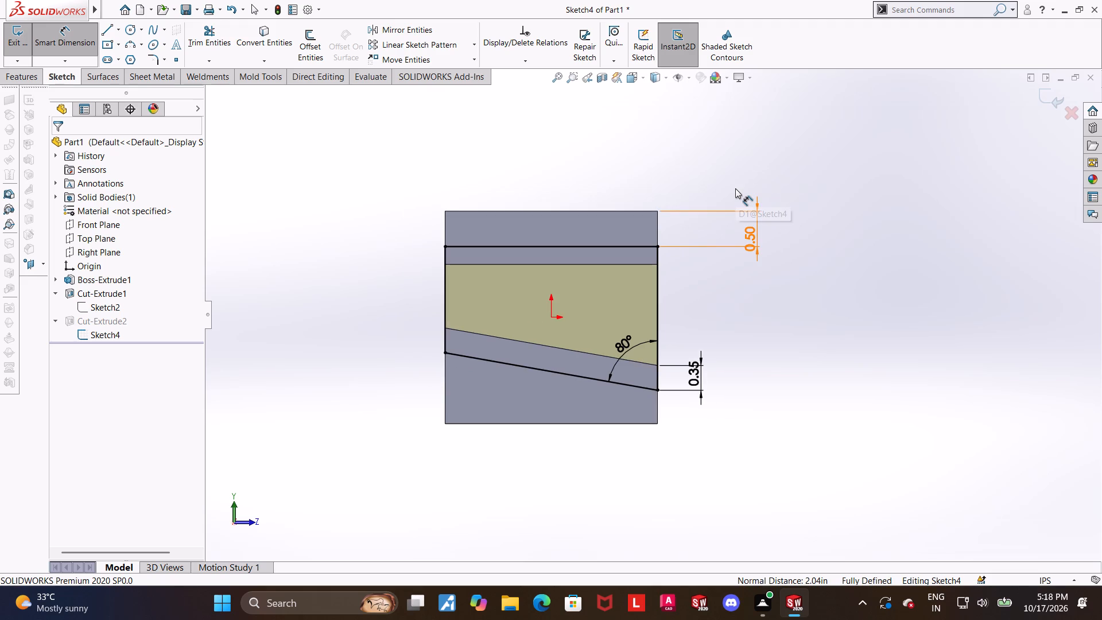
scroll(725, 189, "down", 1)
scroll(725, 189, "up", 2)
middle_click_drag(692, 231, 659, 246)
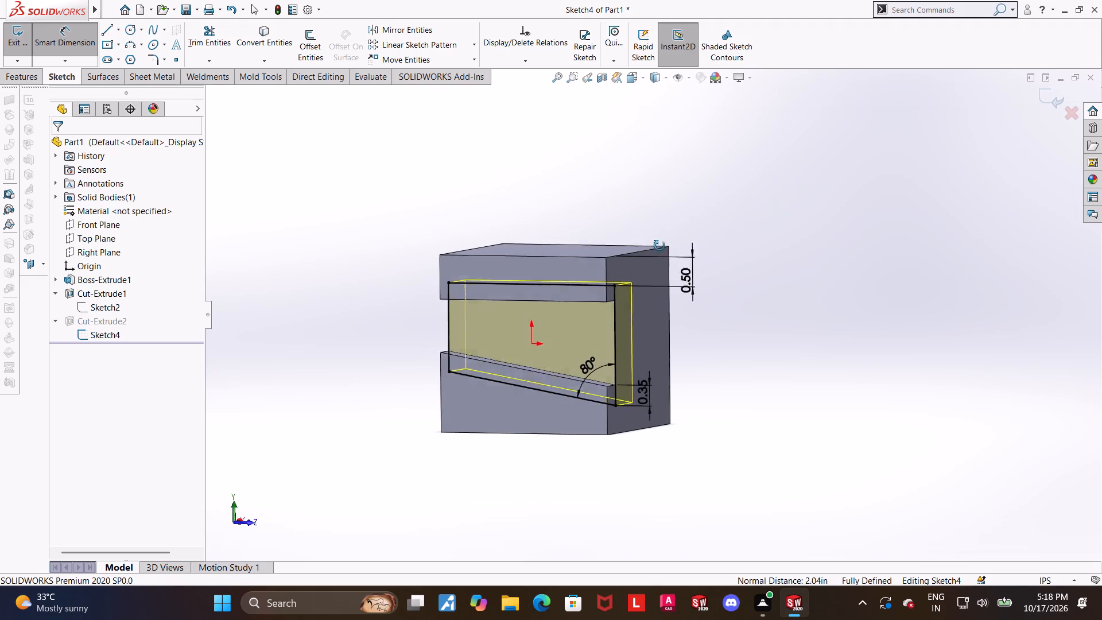
middle_click_drag(659, 246, 630, 270)
scroll(487, 386, "down", 1)
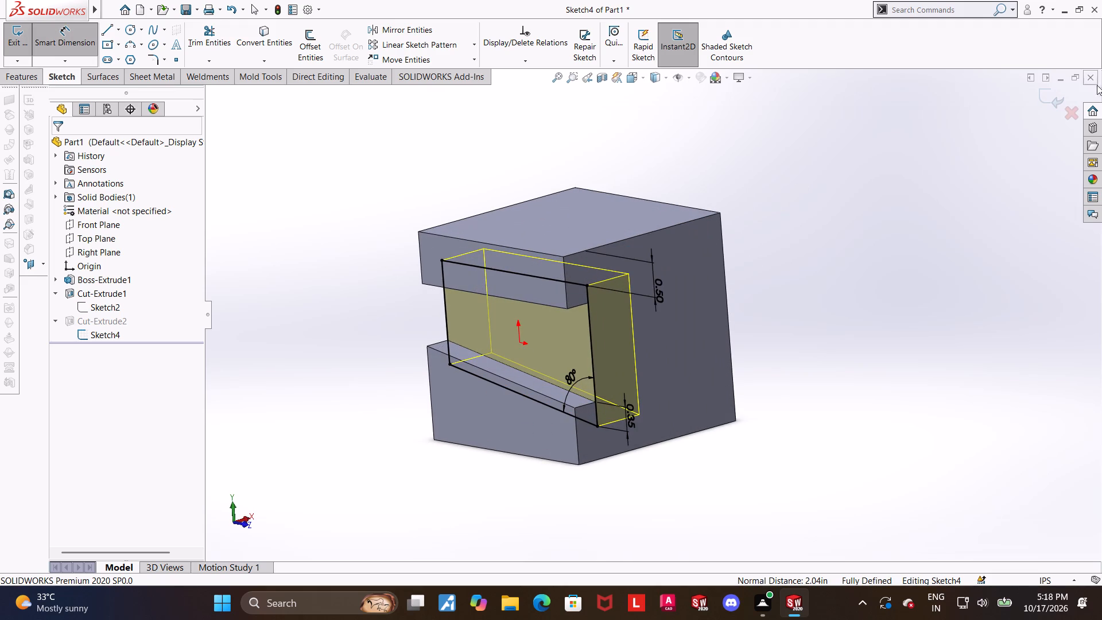
left_click(1054, 98)
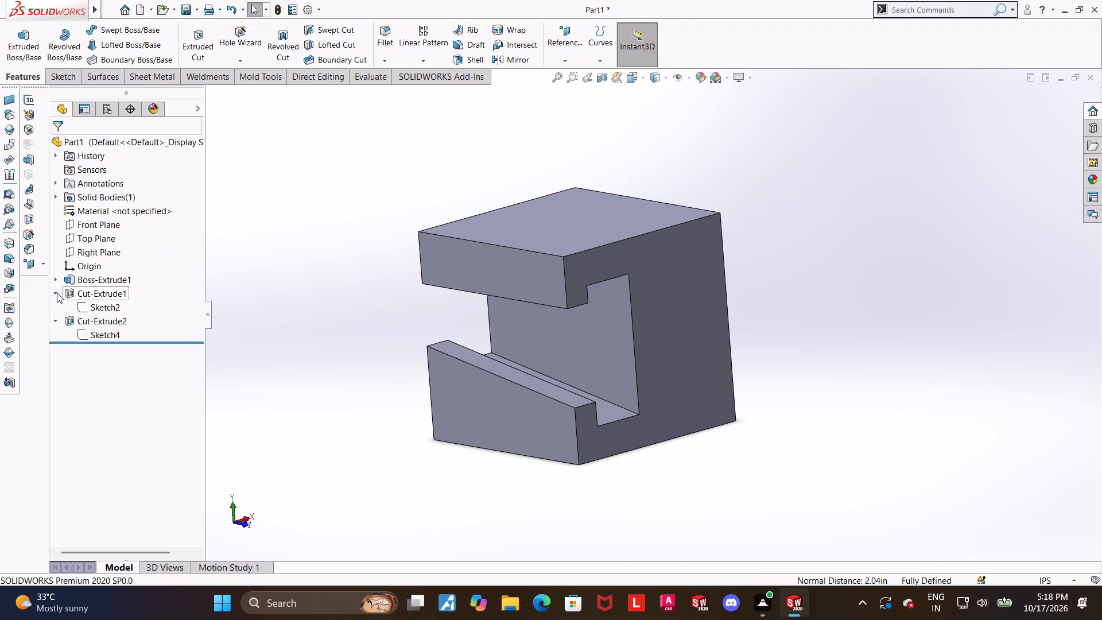
Highlight the slanted-bottom recess and the inner cut in turn, and examine their depths and the stepped ledge at an angle.
left_click(57, 293)
left_click(83, 295)
middle_click_drag(394, 284, 389, 395)
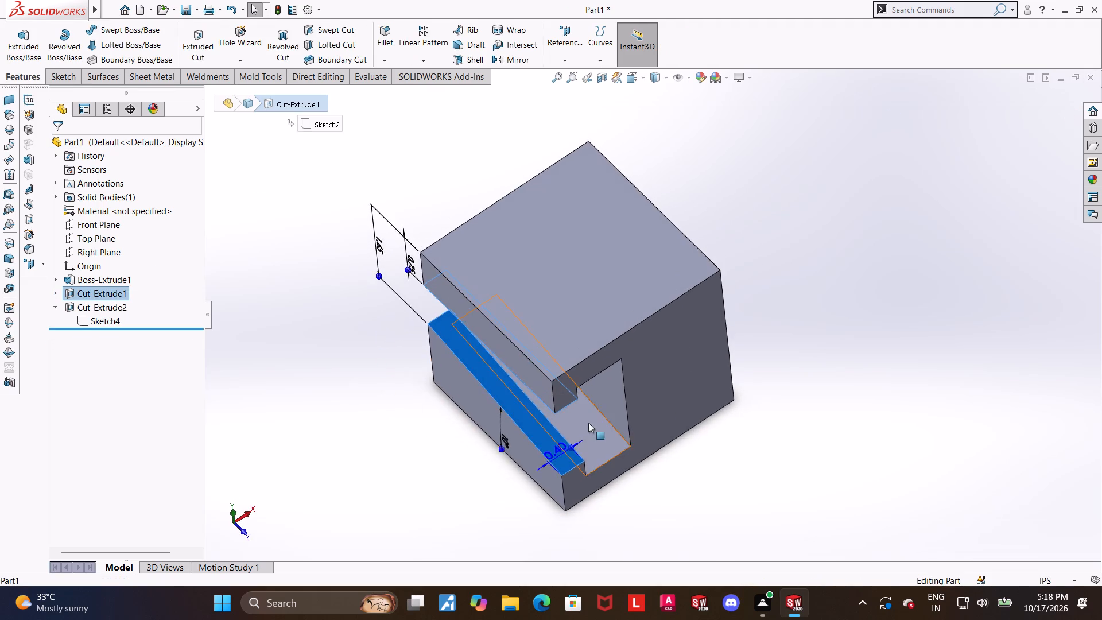
scroll(587, 427, "down", 5)
scroll(568, 436, "up", 2)
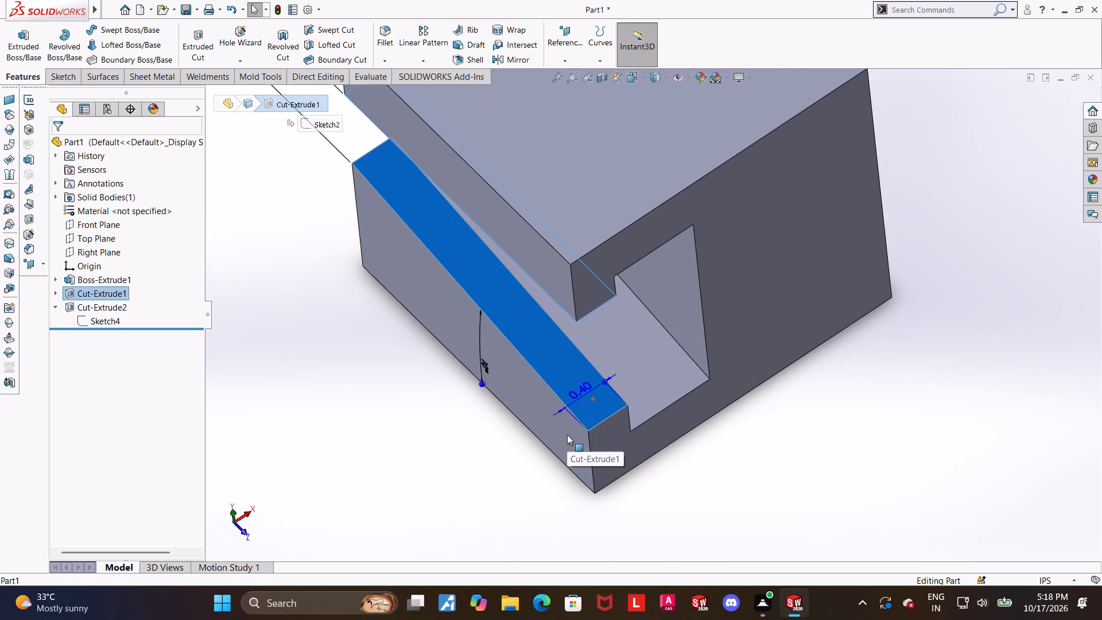
scroll(567, 433, "down", 2)
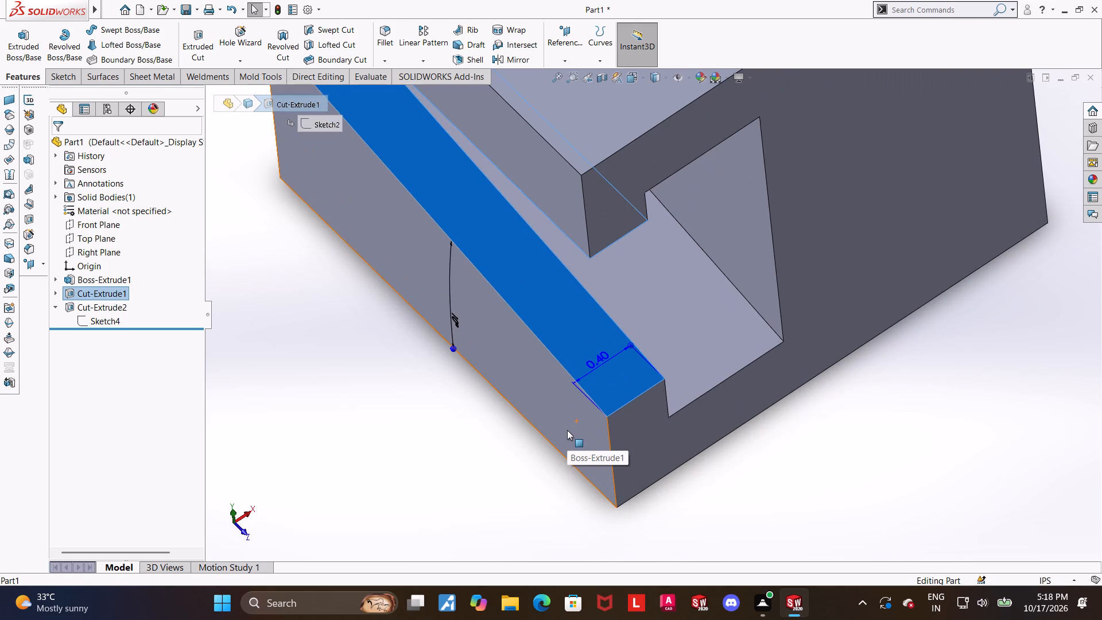
scroll(567, 430, "up", 1)
left_click(87, 311)
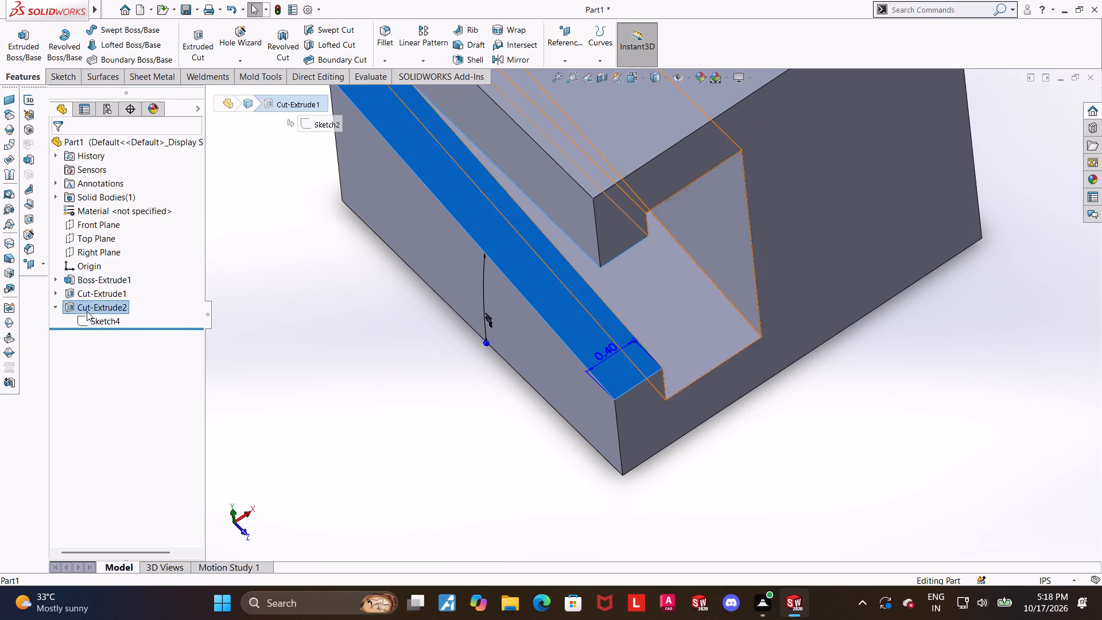
middle_click(797, 402)
scroll(801, 398, "up", 6)
scroll(689, 260, "down", 3)
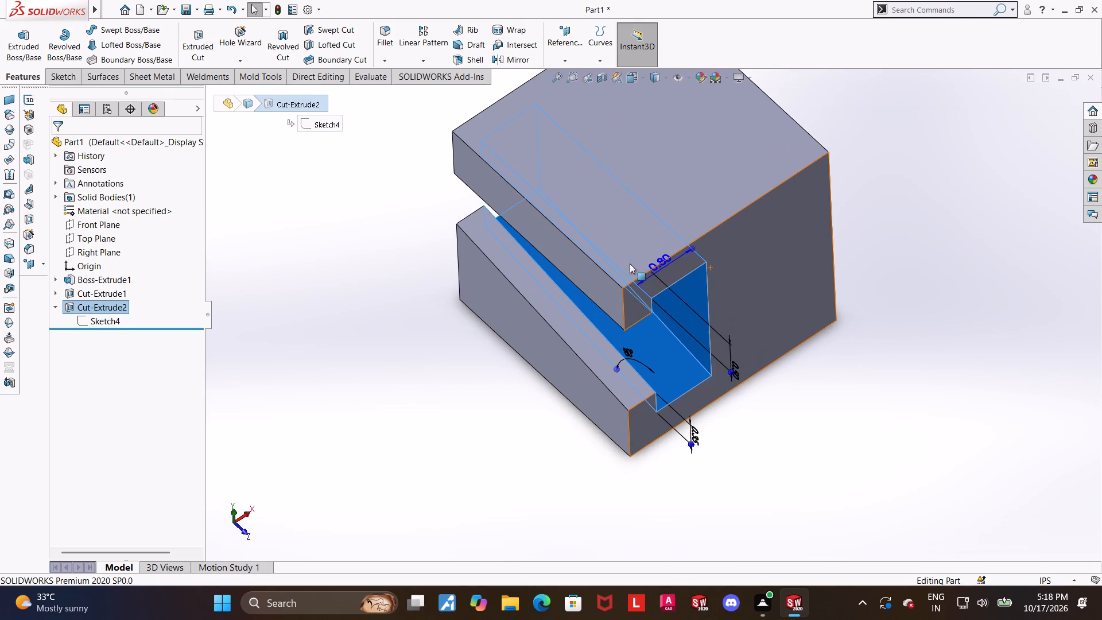
scroll(740, 340, "down", 1)
scroll(740, 340, "up", 1)
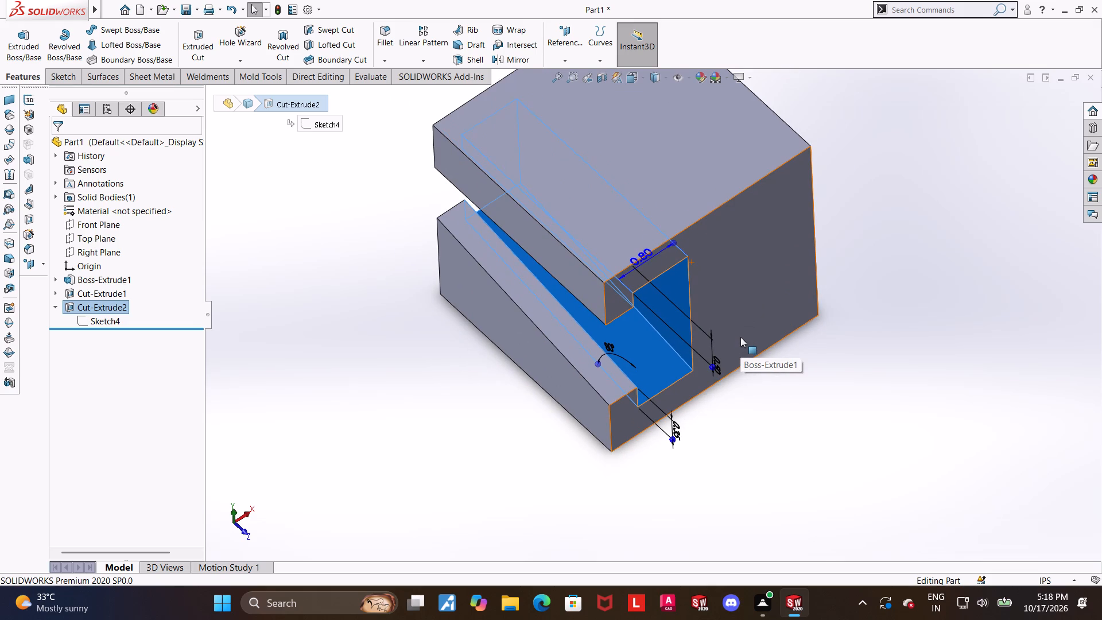
key("Escape")
middle_click_drag(782, 414, 789, 406)
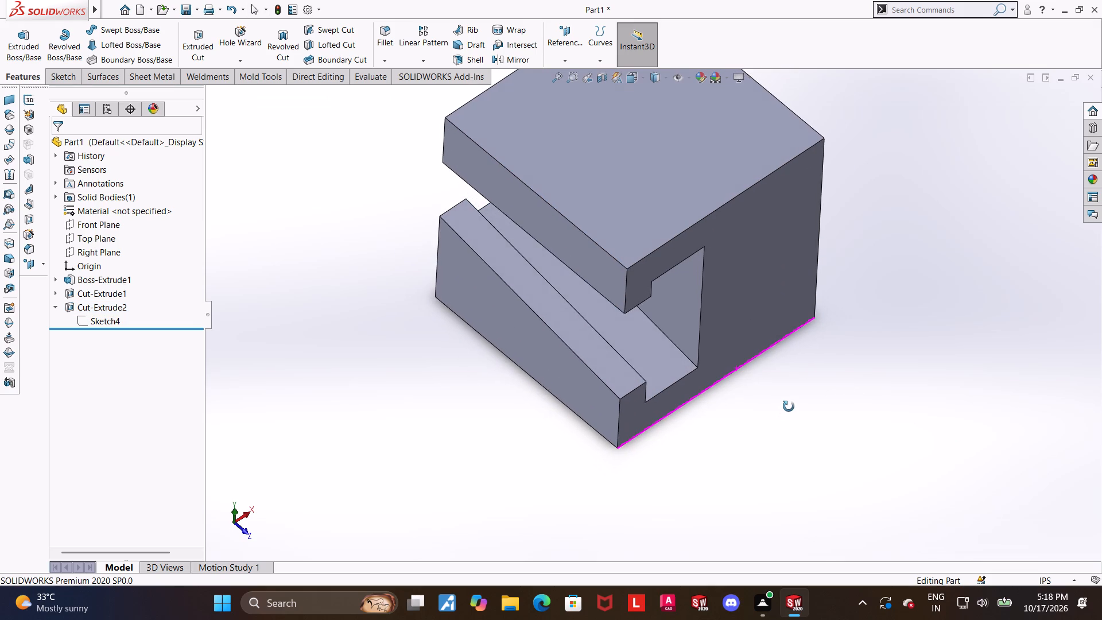
middle_click_drag(789, 406, 793, 391)
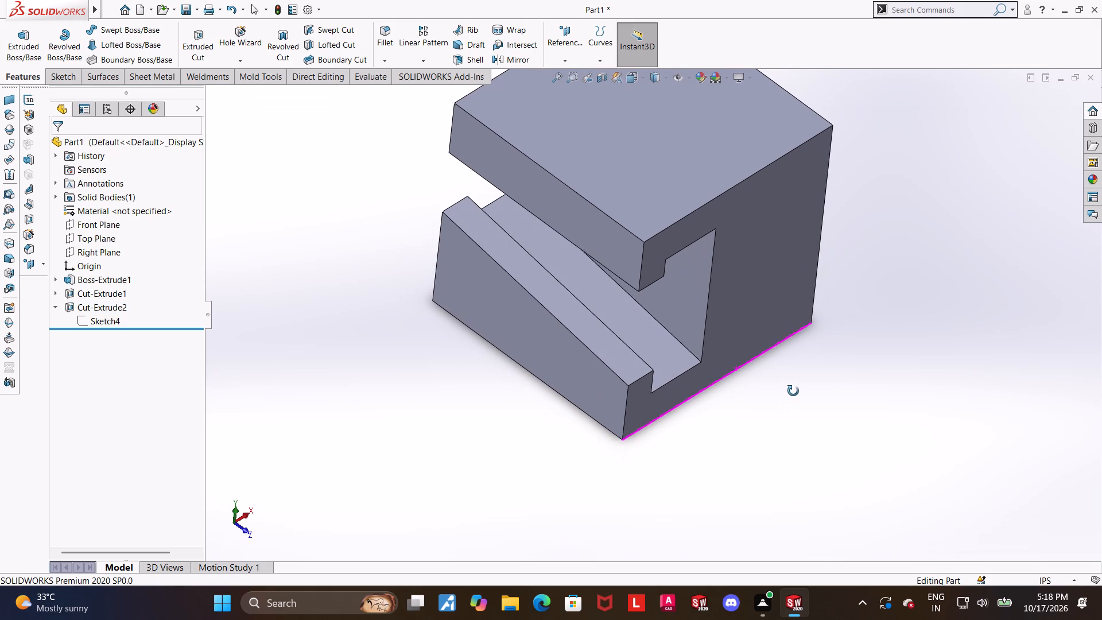
middle_click_drag(793, 391, 795, 379)
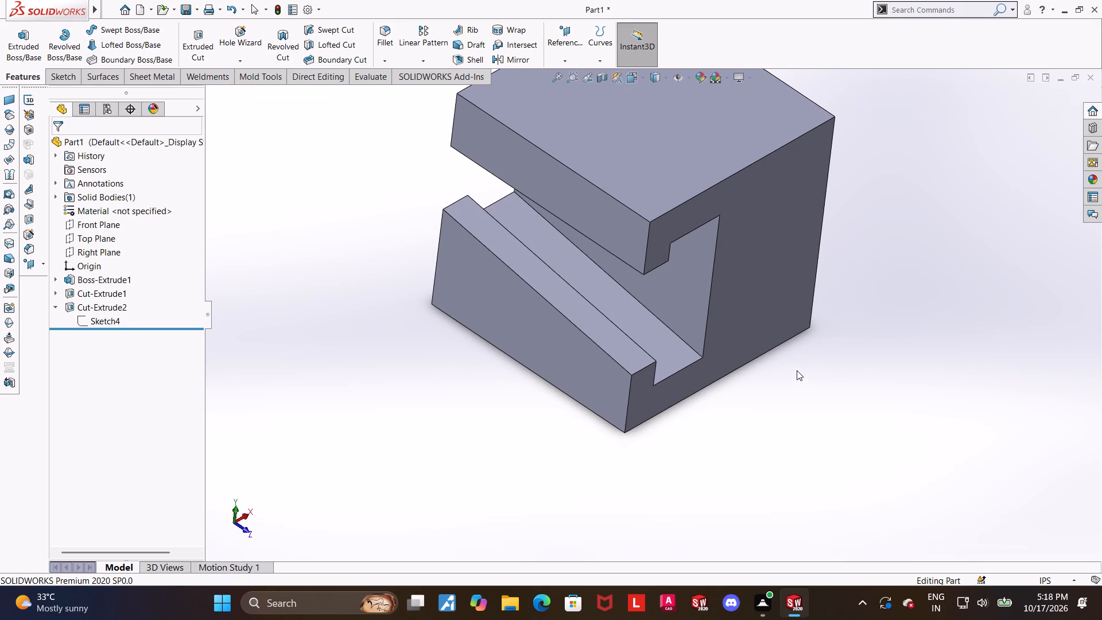
scroll(785, 379, "down", 1)
Compare the recess's sloped ledge with the inner cut's floor and depth by highlighting each cut again.
left_click(103, 298)
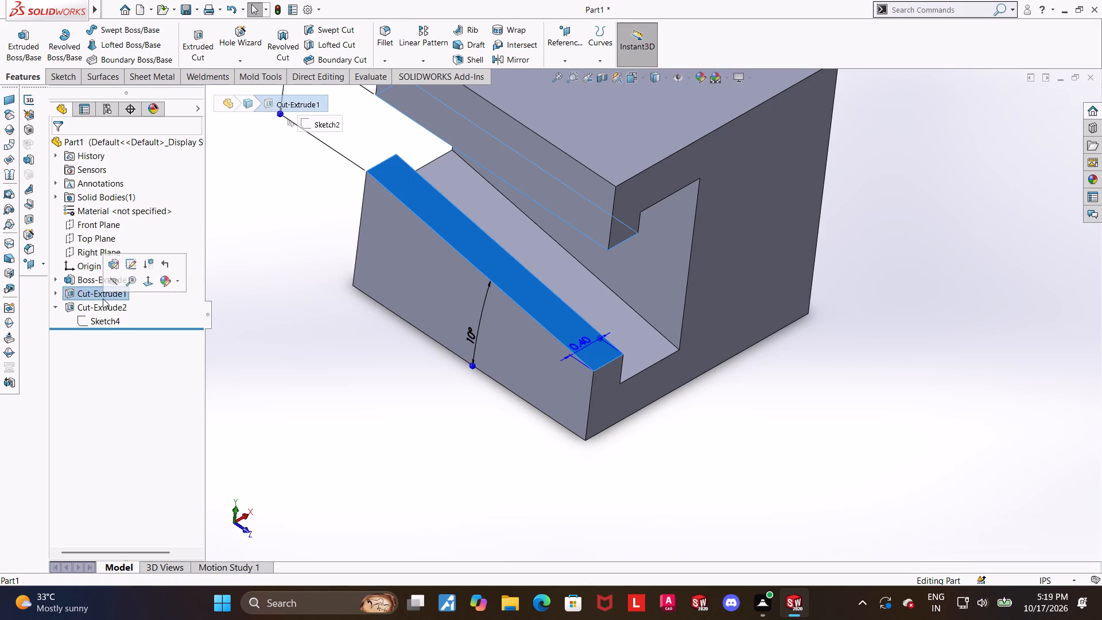
left_click(104, 311)
middle_click_drag(747, 354, 728, 382)
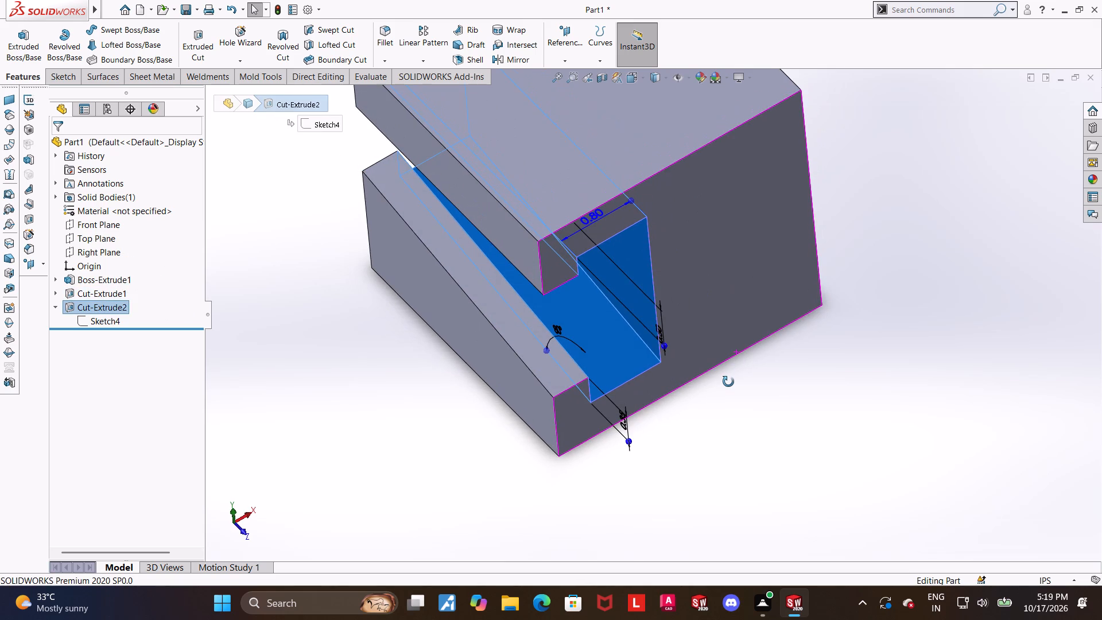
middle_click_drag(728, 382, 732, 383)
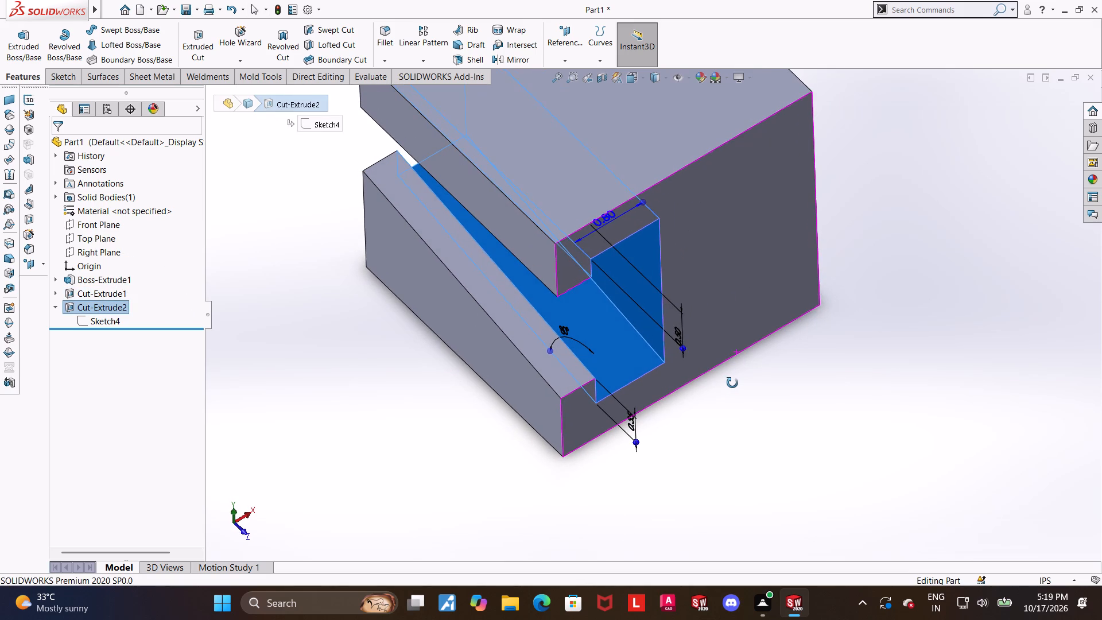
middle_click_drag(732, 383, 731, 383)
scroll(721, 369, "down", 1)
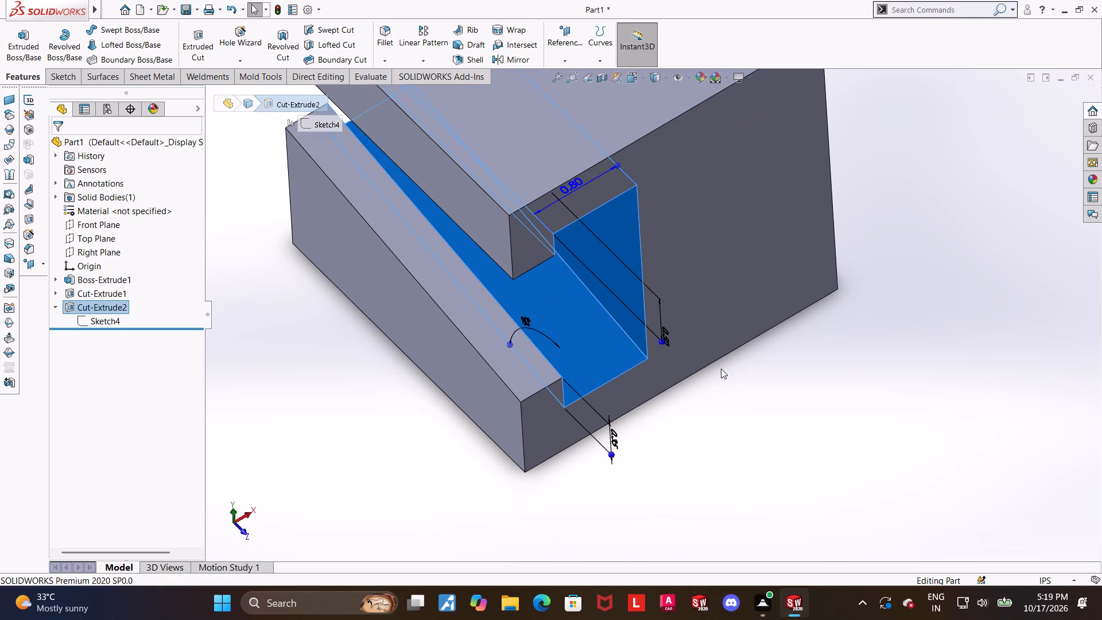
scroll(738, 308, "down", 1)
scroll(738, 308, "up", 2)
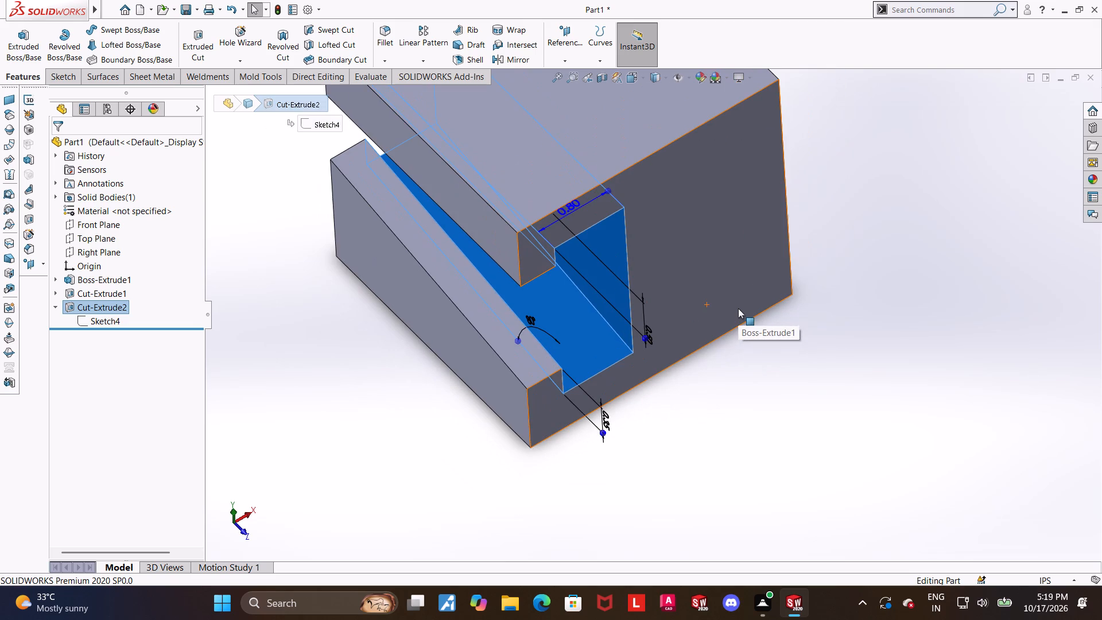
scroll(794, 313, "down", 1)
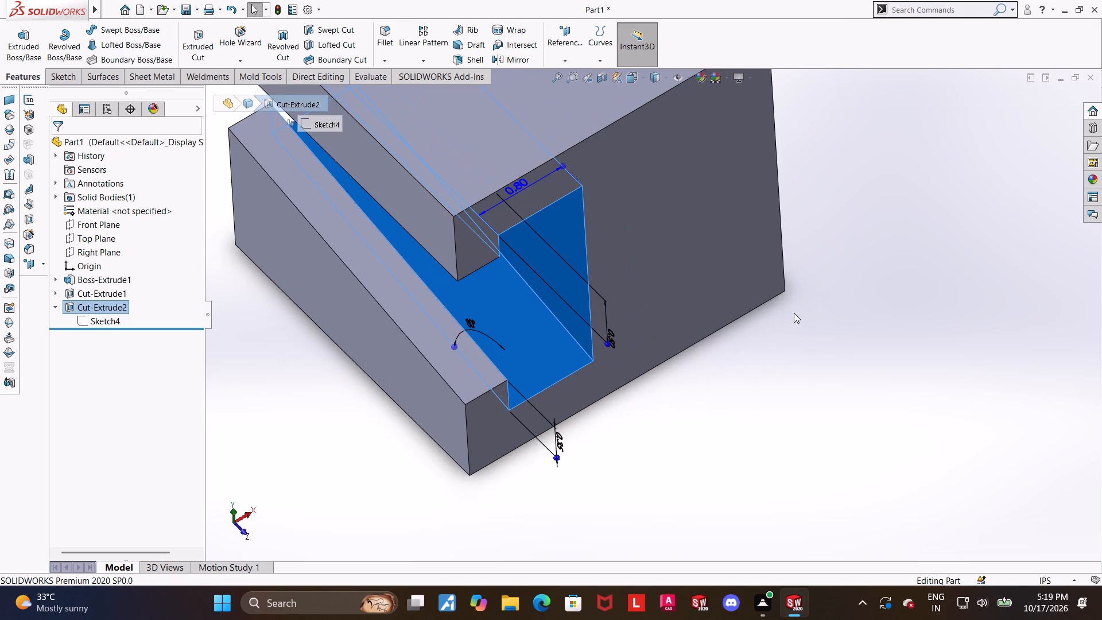
scroll(794, 313, "up", 2)
scroll(857, 313, "down", 1)
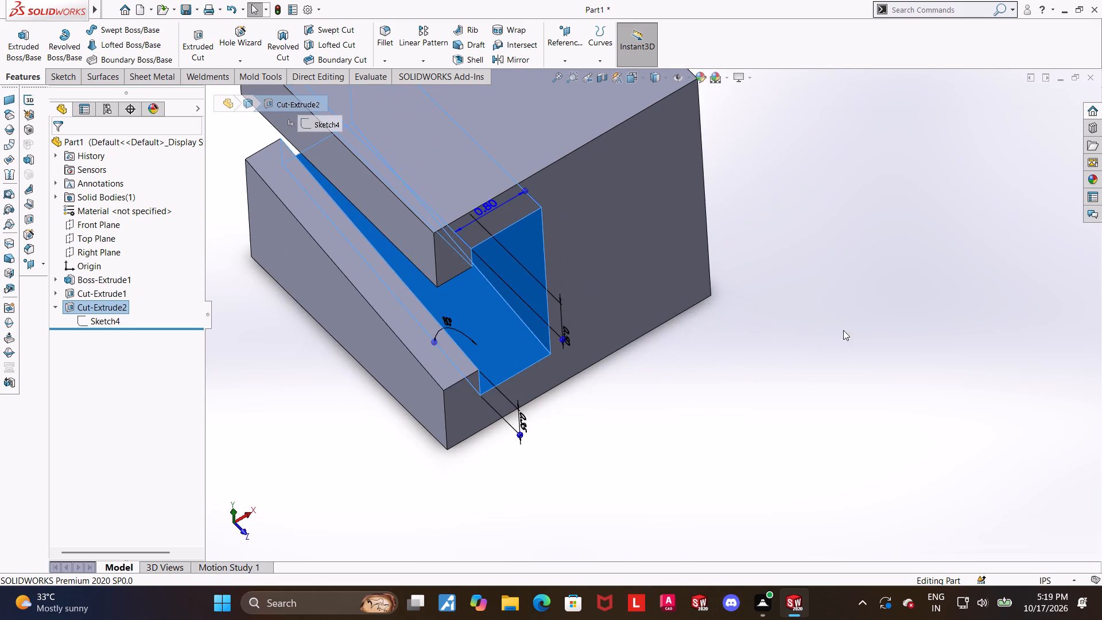
scroll(819, 351, "up", 2)
left_click(841, 401)
middle_click_drag(707, 381, 714, 346)
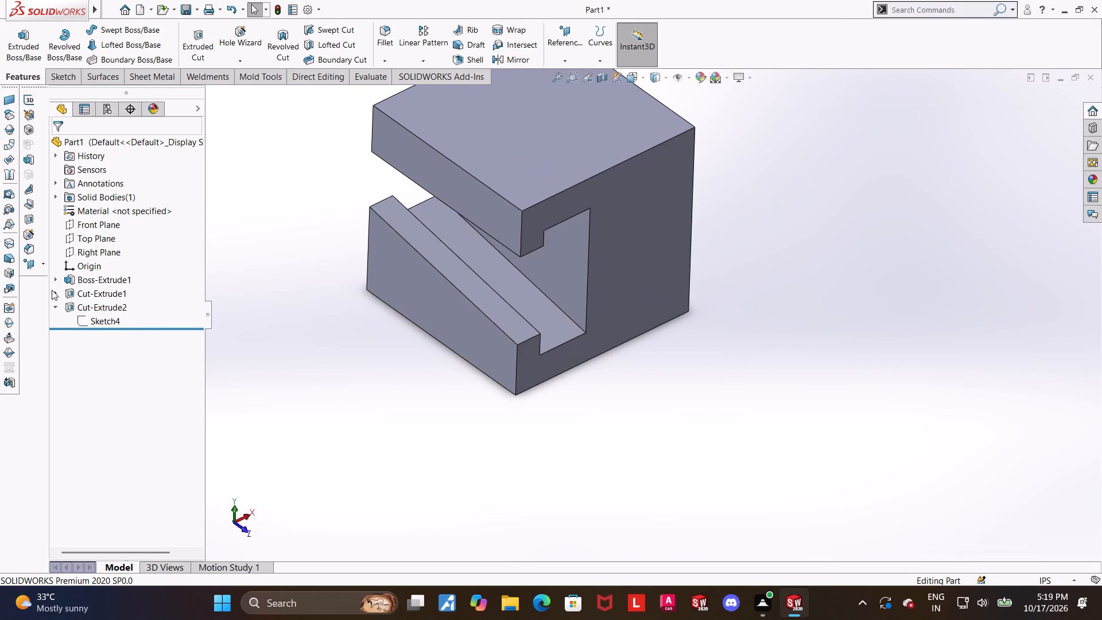
Select the recess's sketch and examine its profile and dimensions on the model, at an angle and from the side.
left_click(53, 290)
left_click(103, 301)
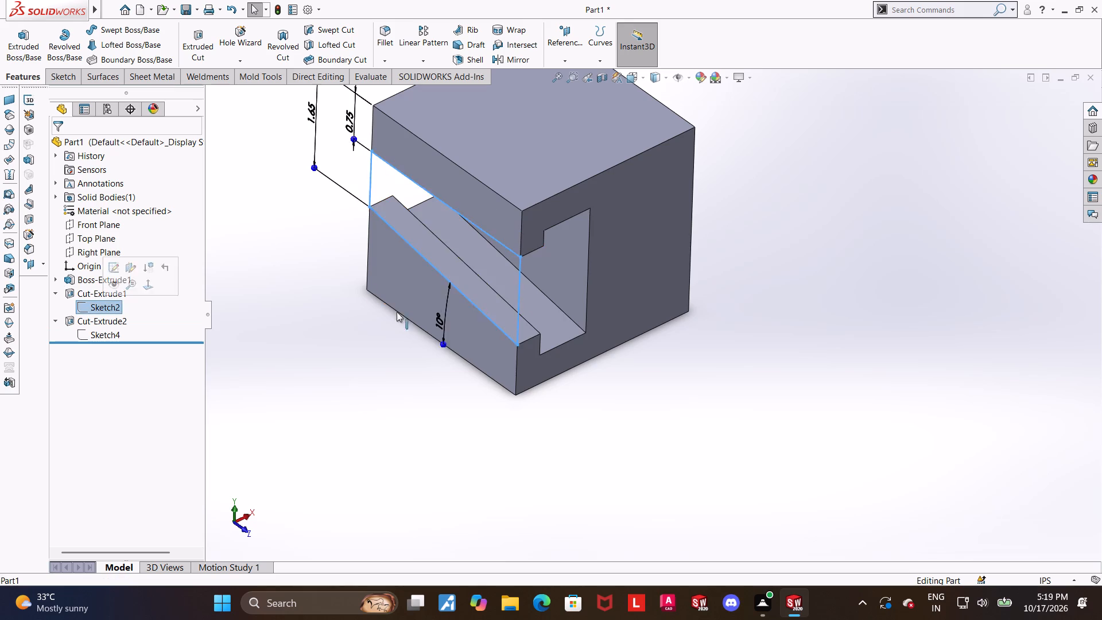
scroll(496, 297, "up", 3)
scroll(638, 210, "down", 2)
middle_click_drag(580, 295, 587, 283)
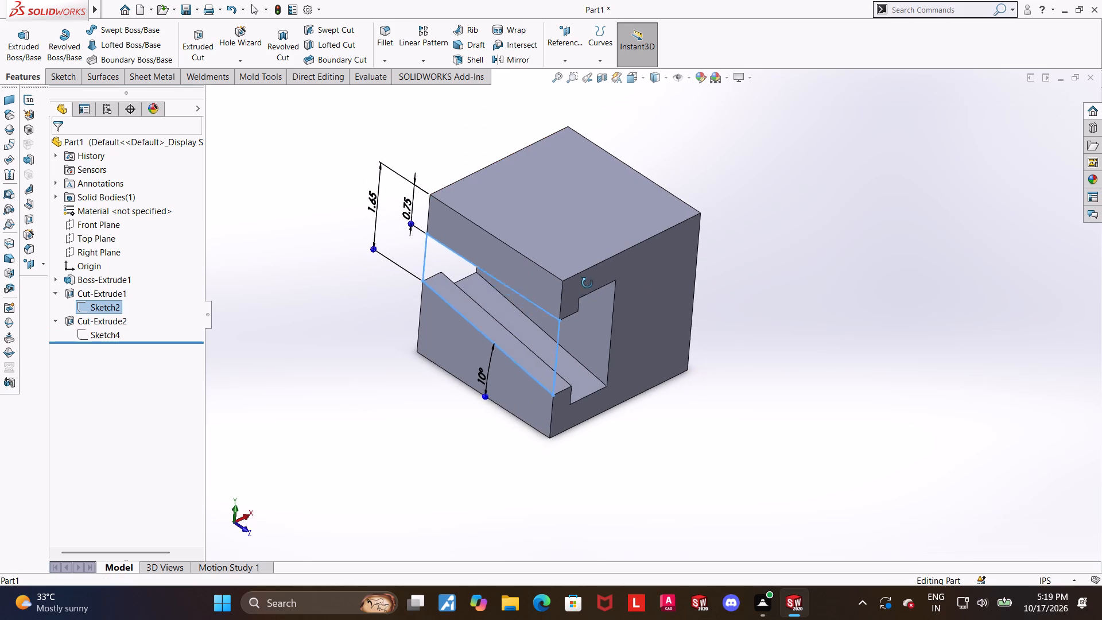
middle_click_drag(587, 283, 623, 207)
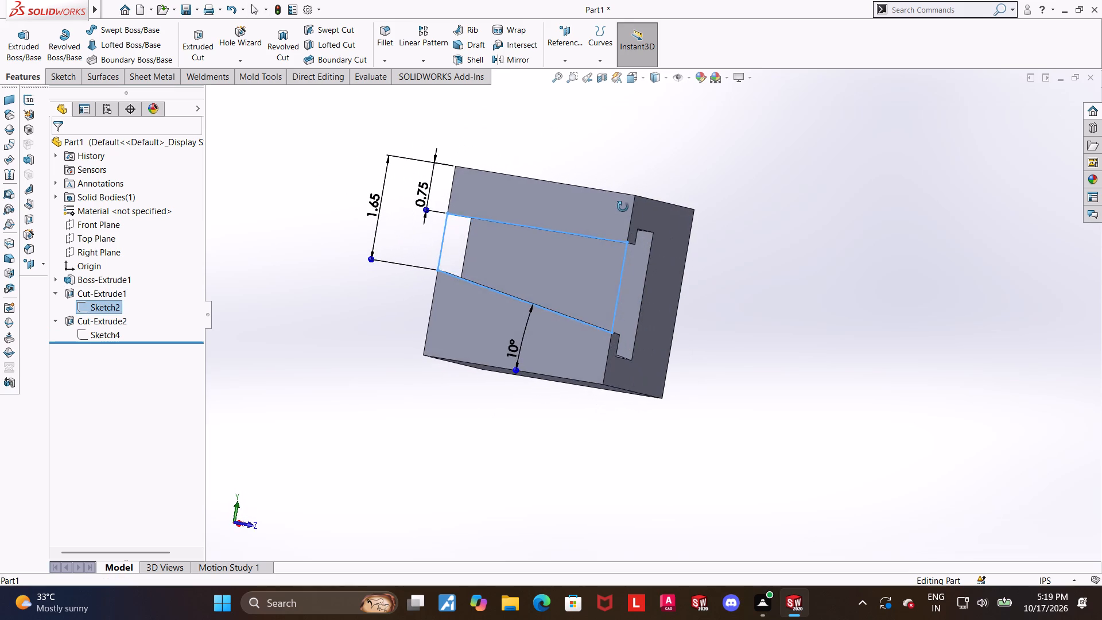
middle_click_drag(623, 207, 647, 230)
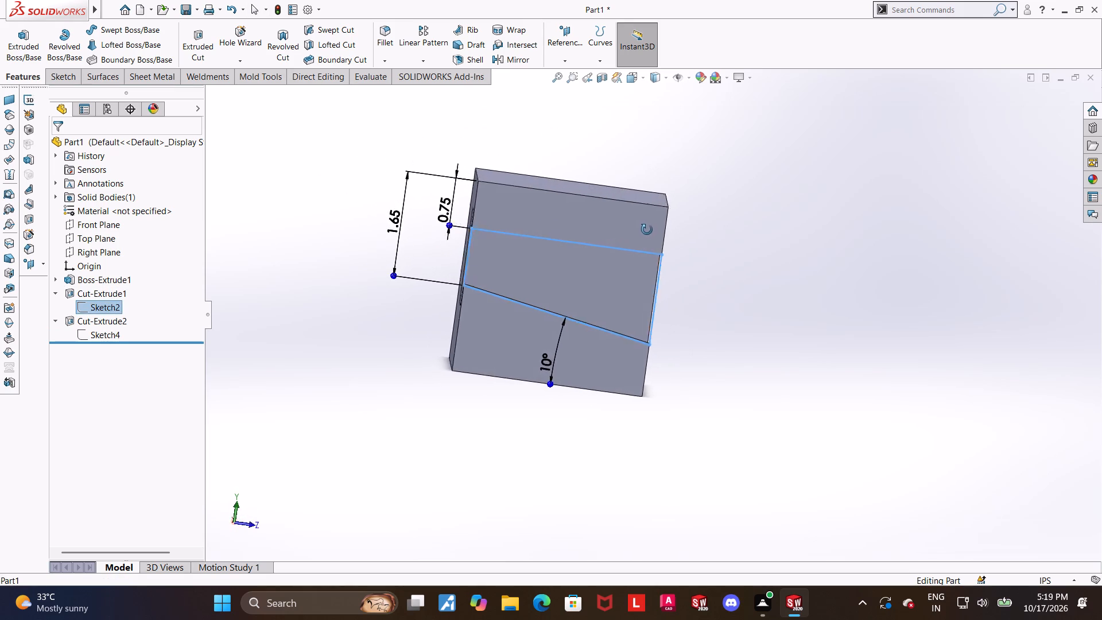
middle_click_drag(647, 230, 637, 233)
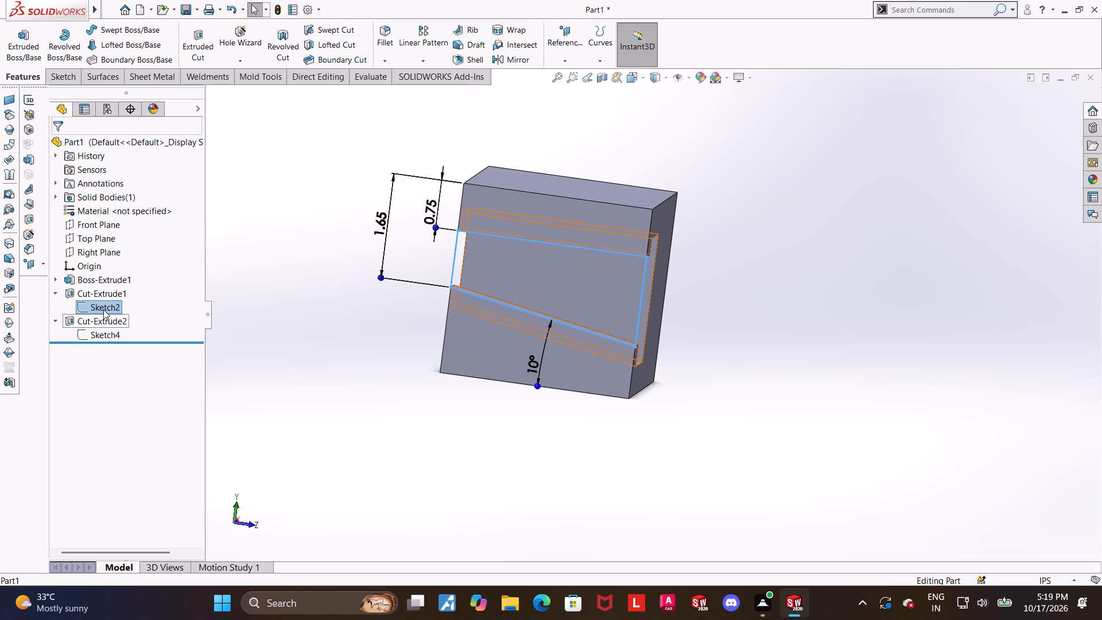
Open the slanted-bottom recess's sketch for editing and examine its profile and dimensions face-on.
left_click(103, 309)
left_click(110, 276)
left_click(111, 307)
left_click(135, 294)
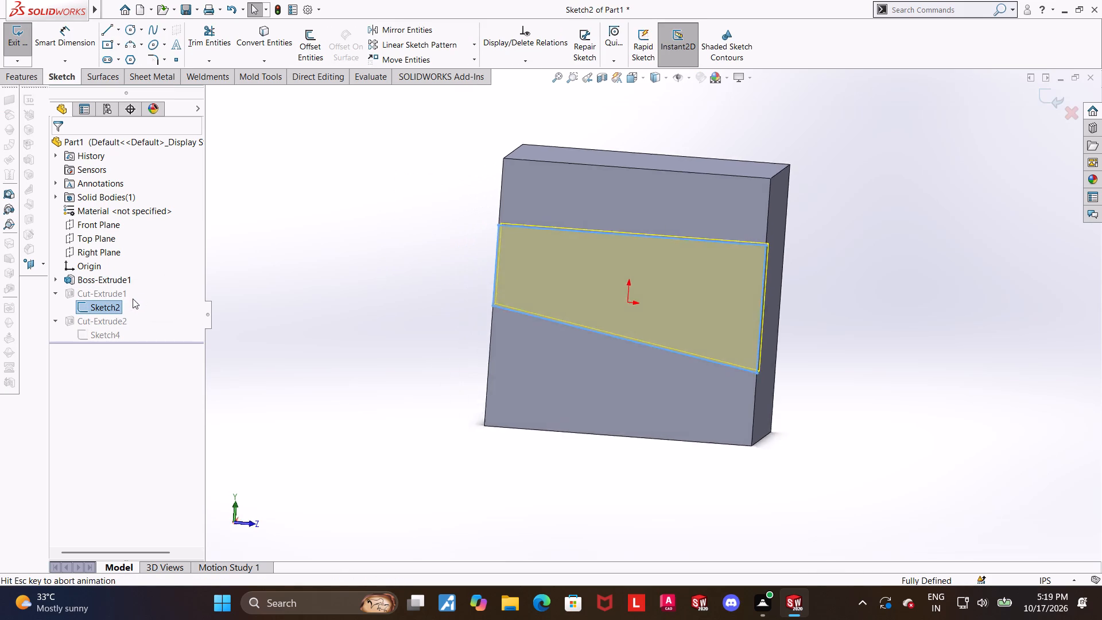
scroll(812, 348, "up", 2)
scroll(1018, 342, "up", 3)
scroll(898, 334, "down", 3)
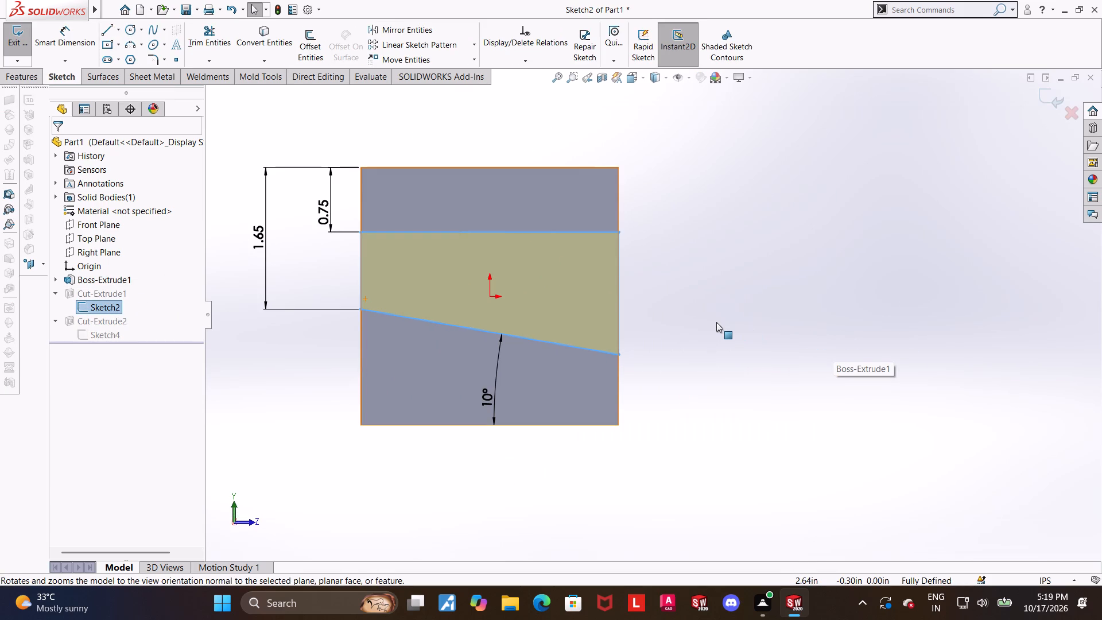
scroll(707, 311, "up", 2)
scroll(620, 301, "down", 2)
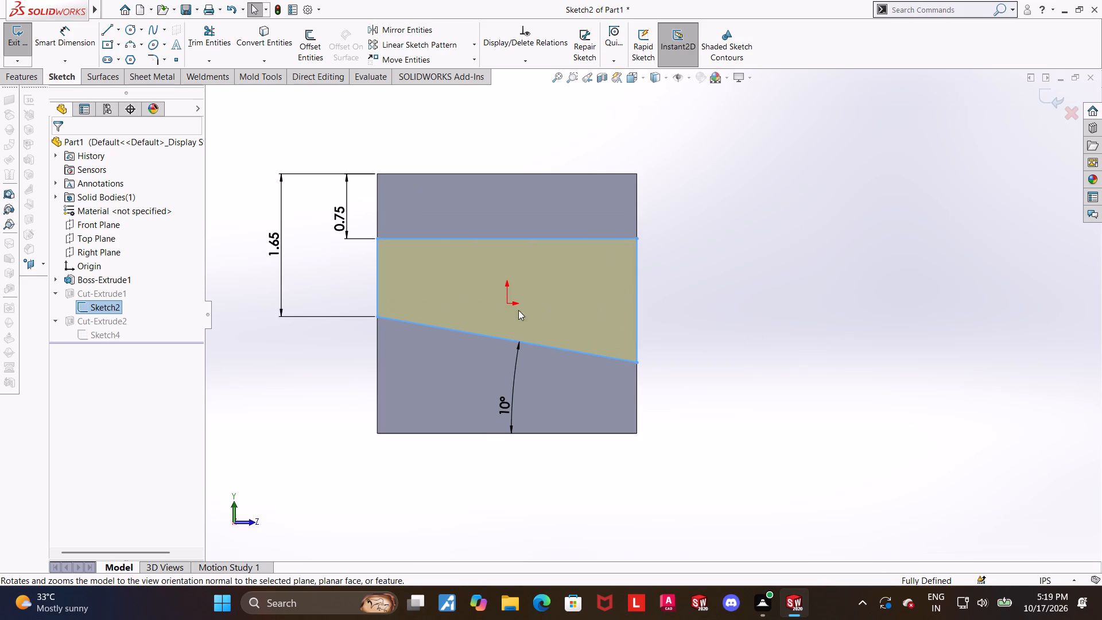
scroll(421, 311, "up", 1)
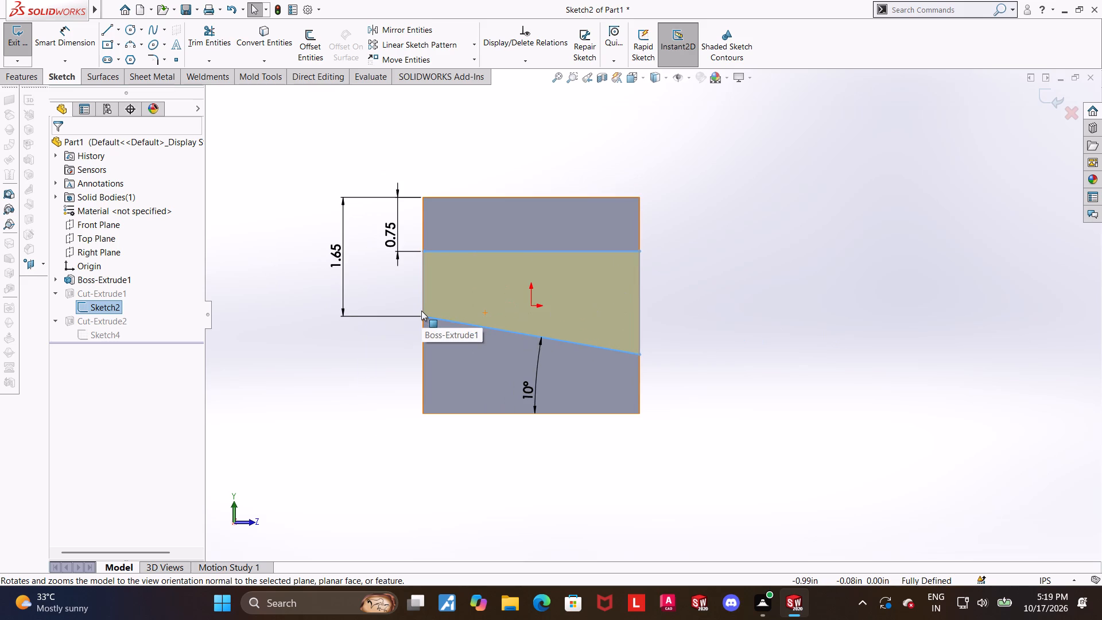
scroll(421, 311, "down", 1)
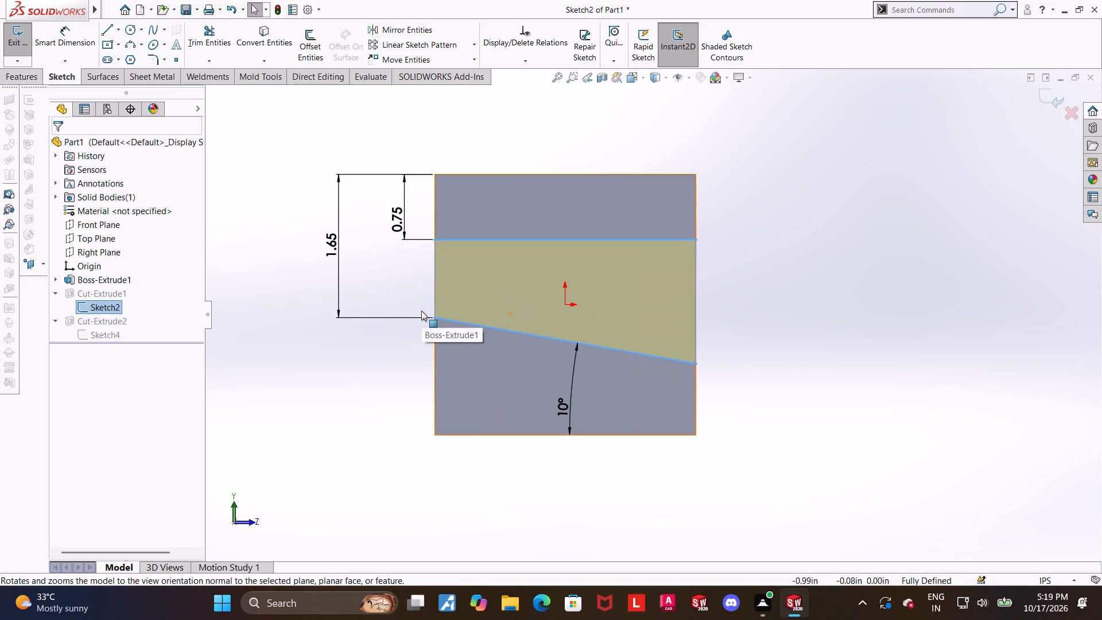
scroll(421, 311, "up", 1)
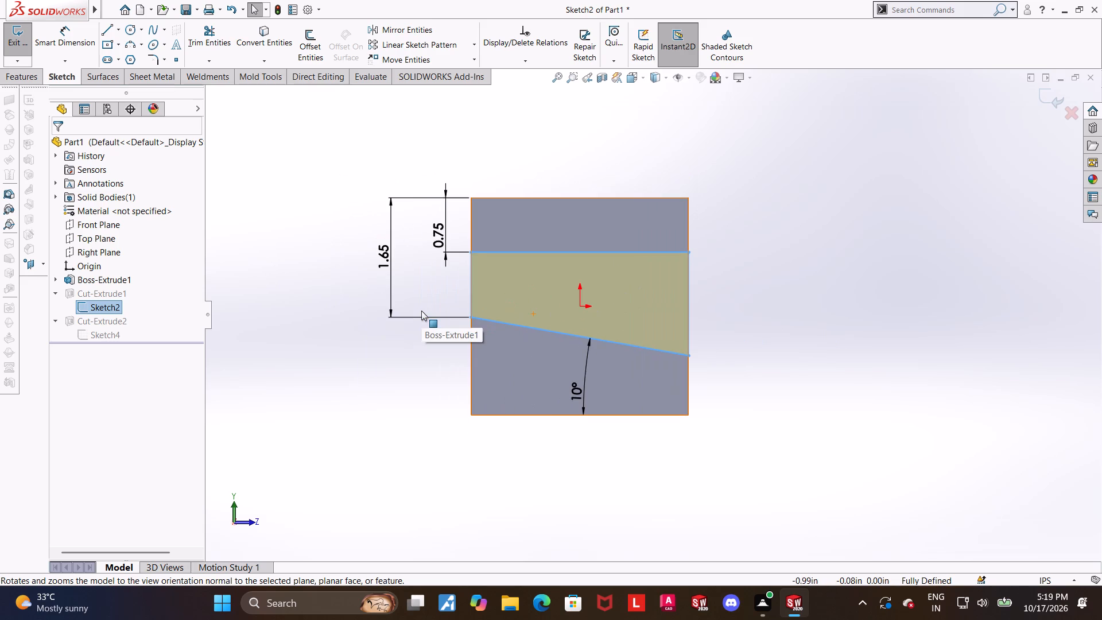
scroll(646, 321, "down", 1)
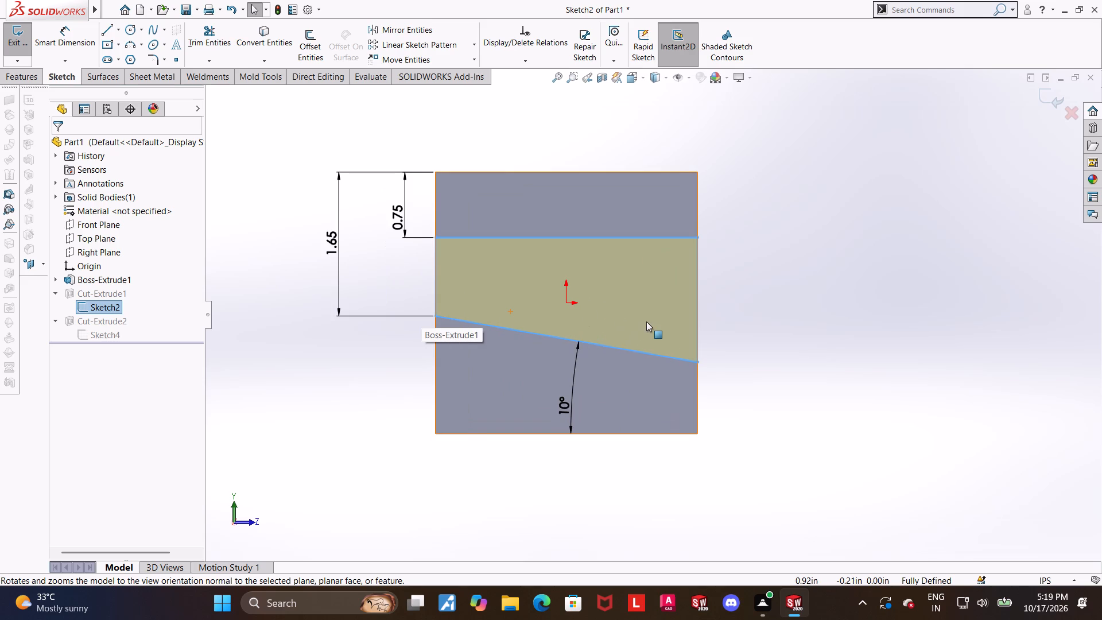
scroll(646, 321, "up", 1)
scroll(720, 324, "down", 1)
scroll(607, 313, "up", 1)
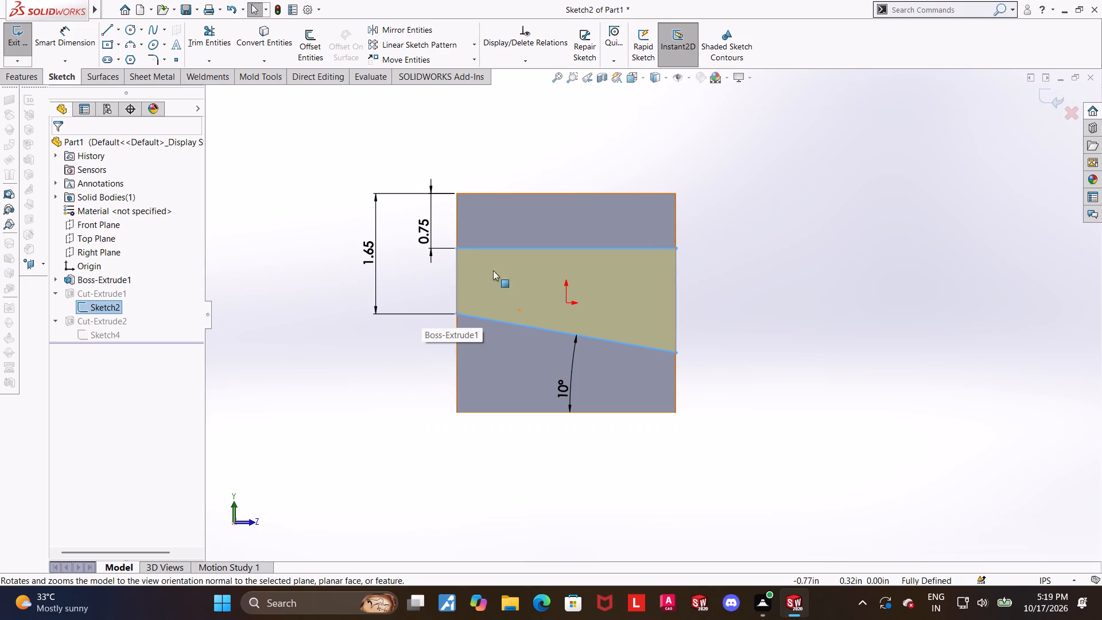
scroll(456, 254, "up", 1)
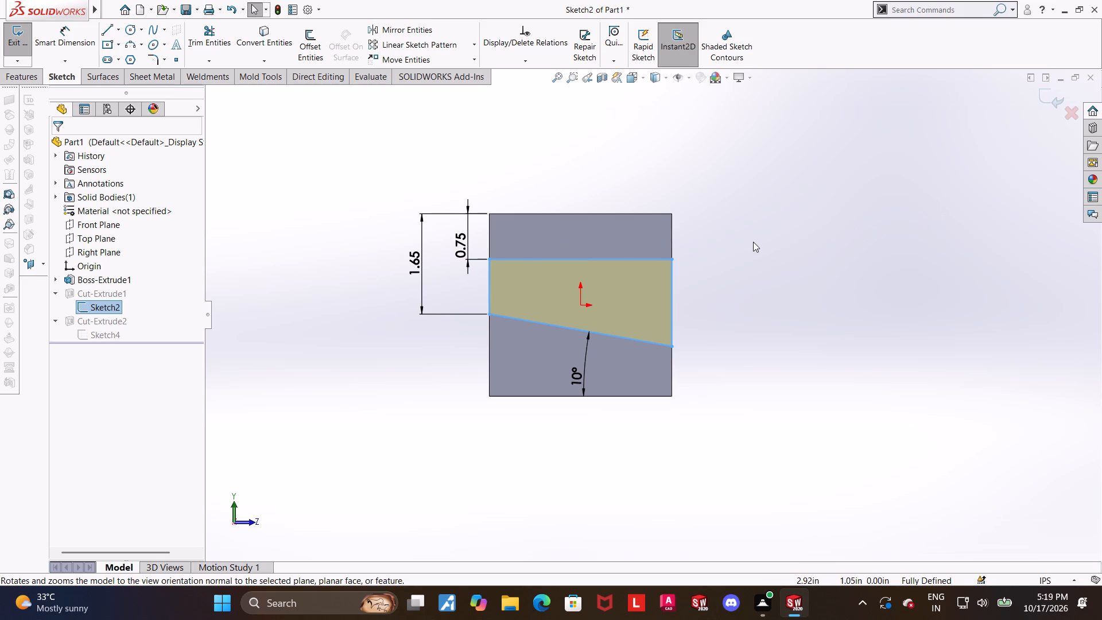
scroll(625, 251, "down", 1)
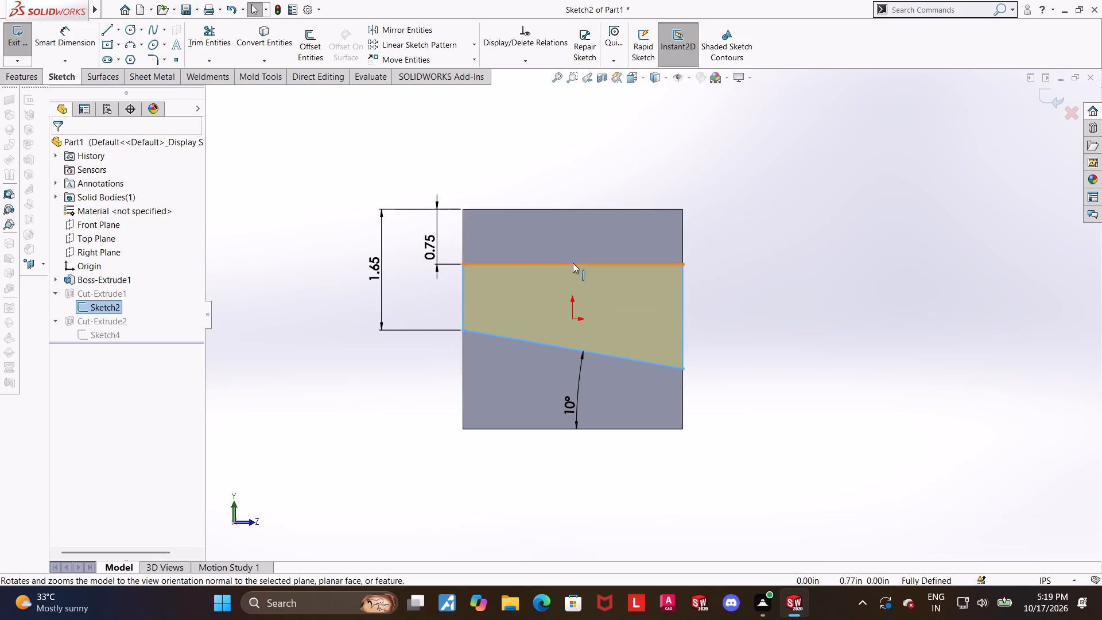
Examine the recess sketch's upper line, sloped line and angle, view the cut volume at an angle, and exit the sketch.
scroll(543, 285, "up", 1)
scroll(693, 278, "down", 2)
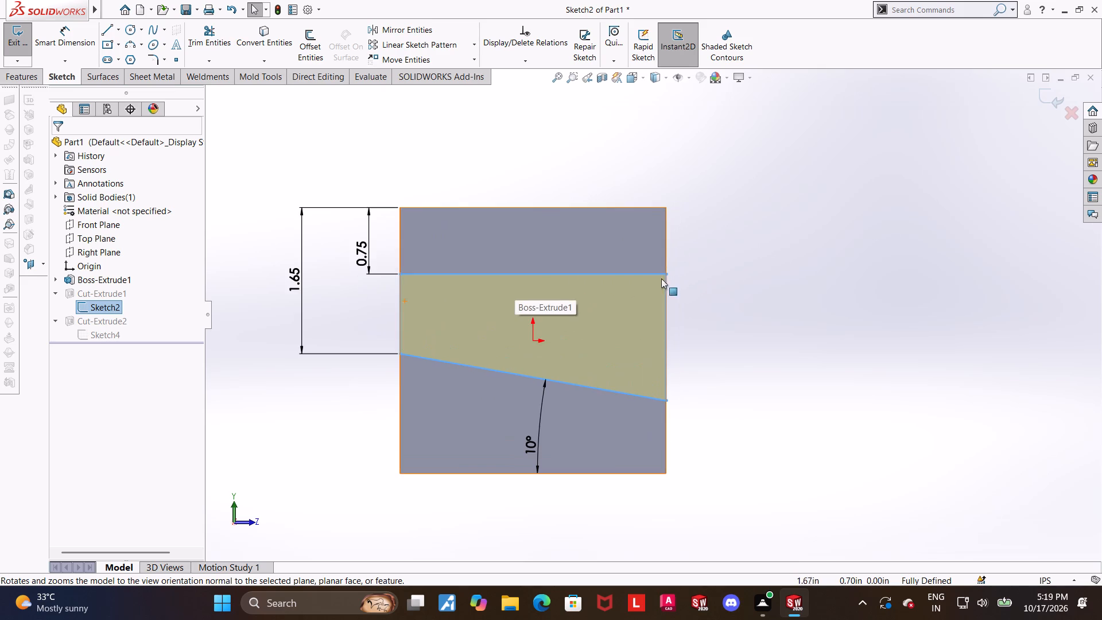
scroll(625, 278, "down", 1)
scroll(625, 278, "up", 1)
scroll(561, 285, "up", 1)
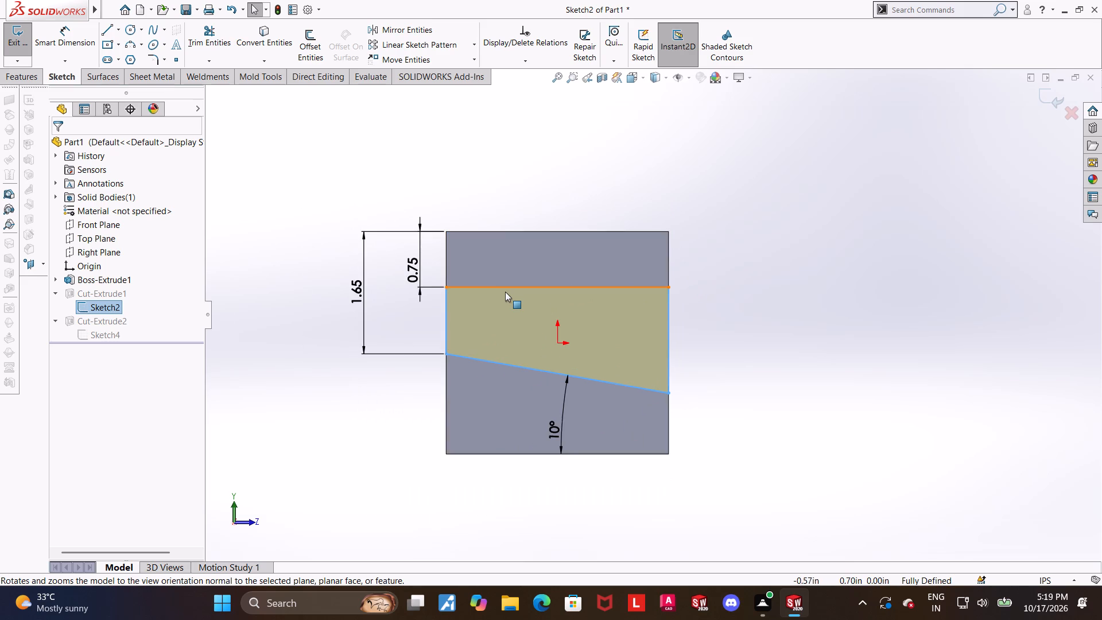
scroll(505, 292, "down", 1)
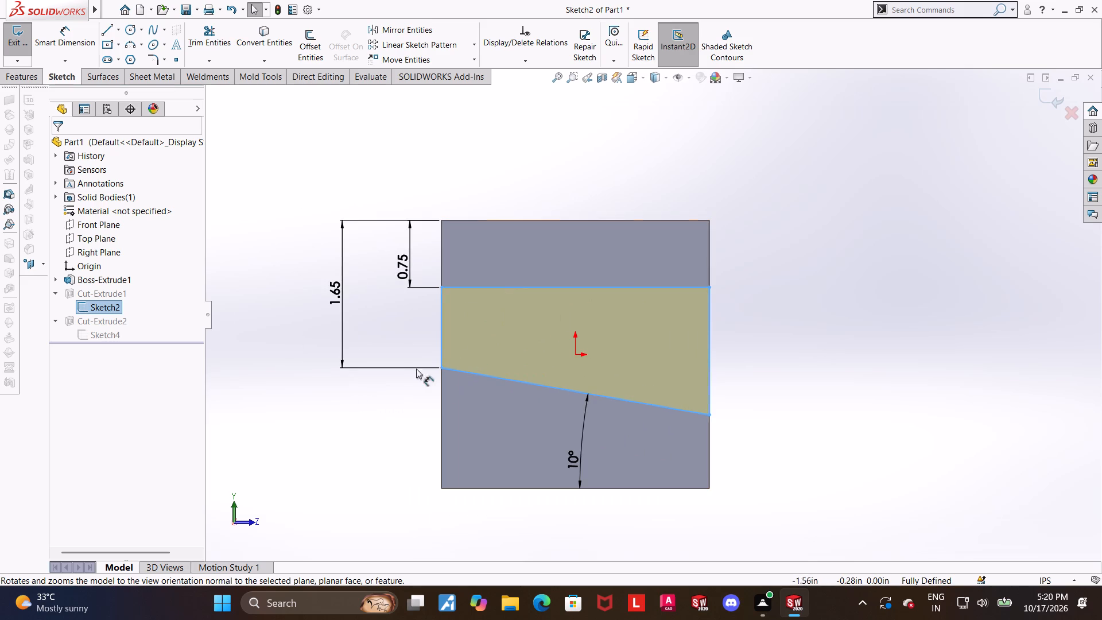
scroll(541, 442, "up", 1)
scroll(600, 402, "down", 1)
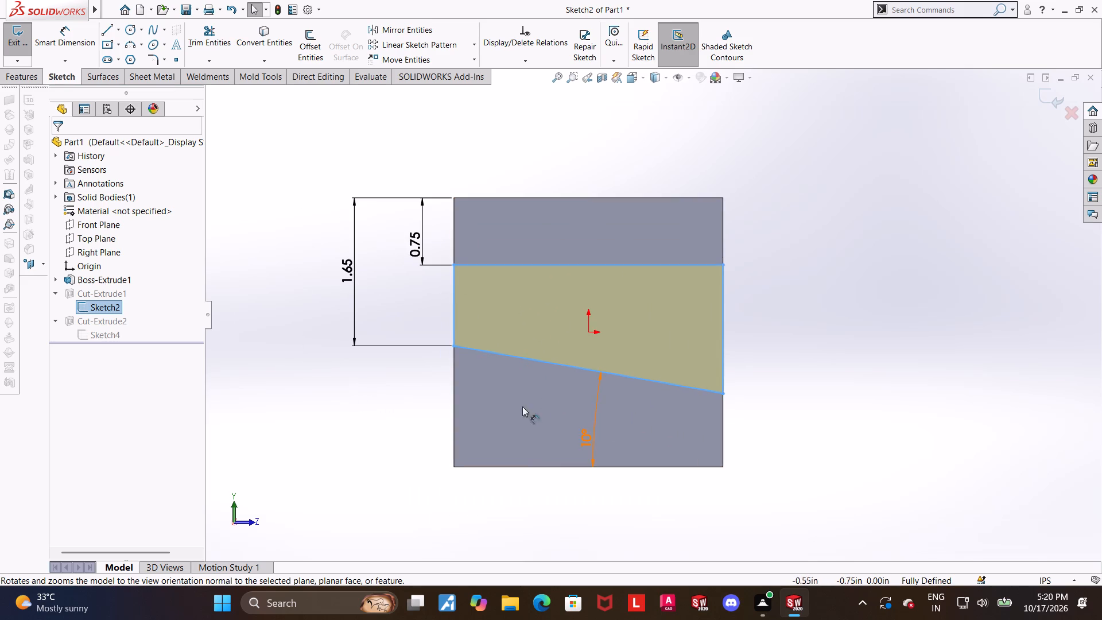
scroll(856, 409, "up", 2)
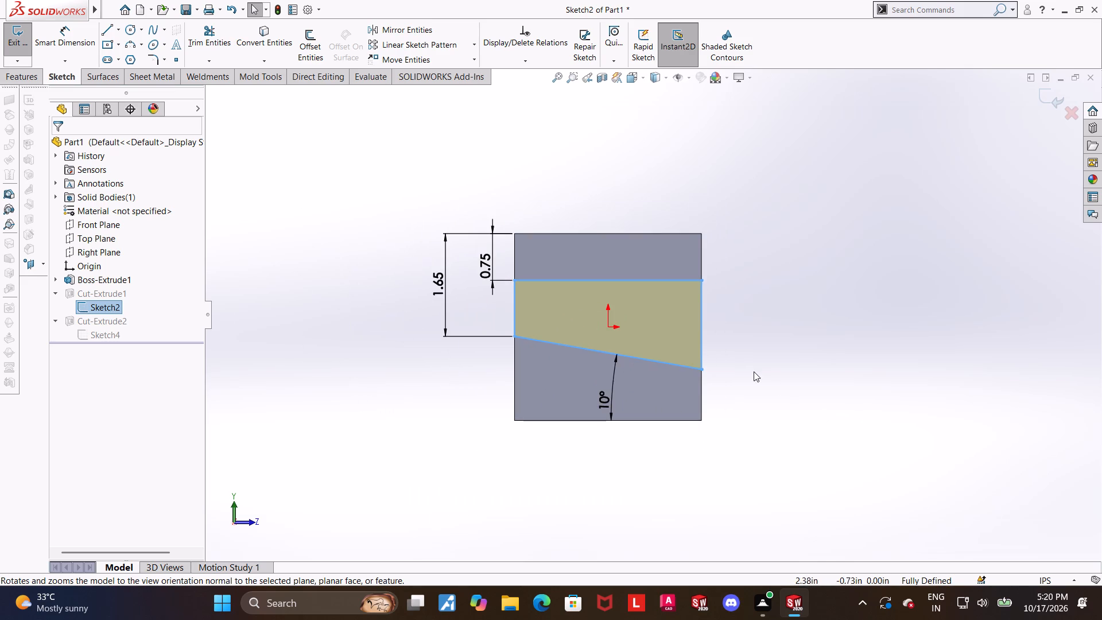
scroll(754, 371, "down", 2)
middle_click_drag(747, 374, 723, 387)
left_click(94, 335)
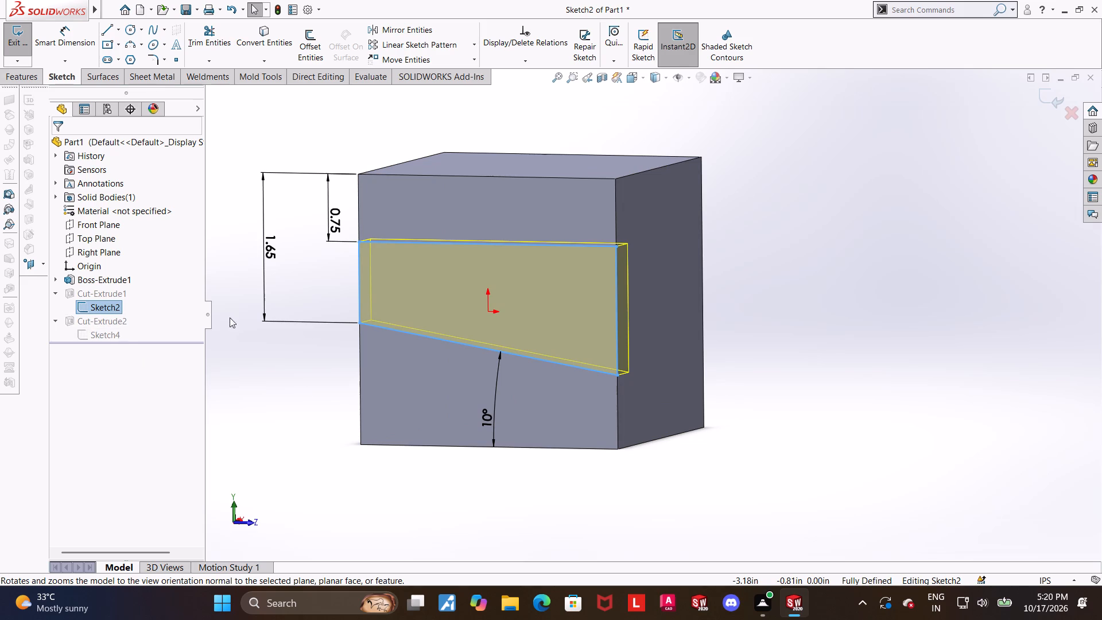
left_click(1051, 98)
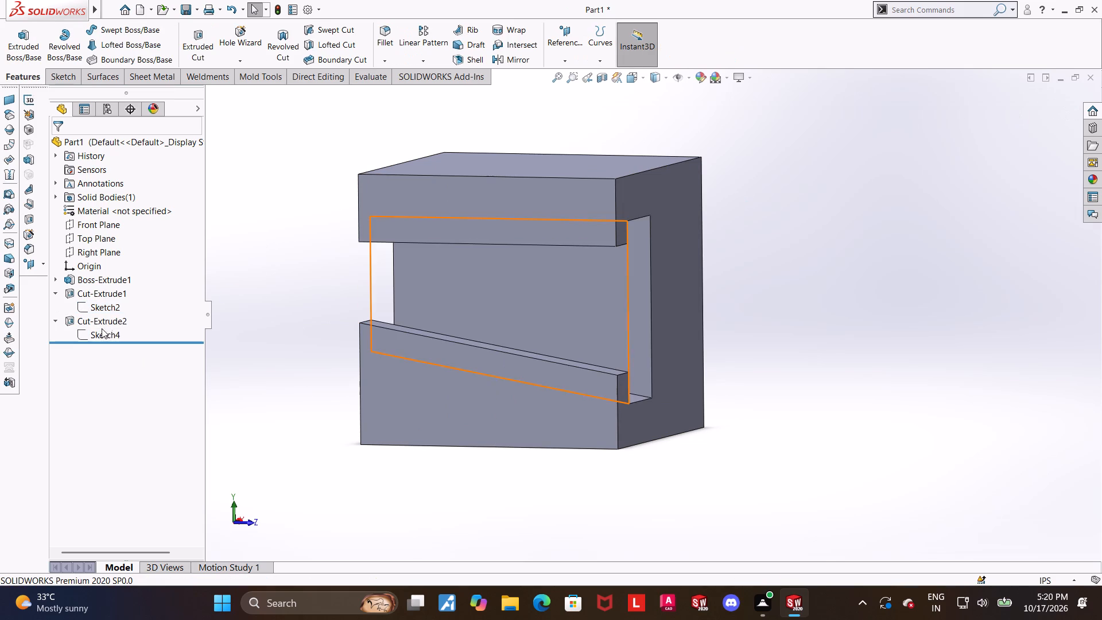
Open the inner cut's sketch for editing and examine its offset and angle dimensions face-on against the recess.
left_click(129, 329)
left_click(114, 330)
left_click(161, 314)
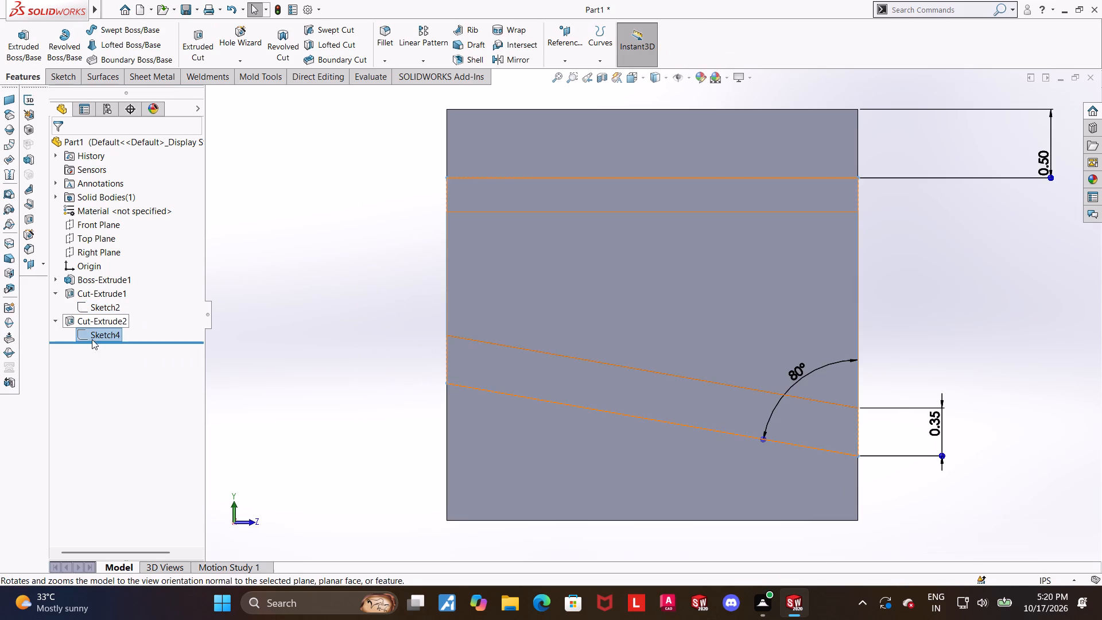
left_click(91, 334)
left_click(104, 298)
scroll(308, 347, "up", 2)
scroll(858, 393, "down", 1)
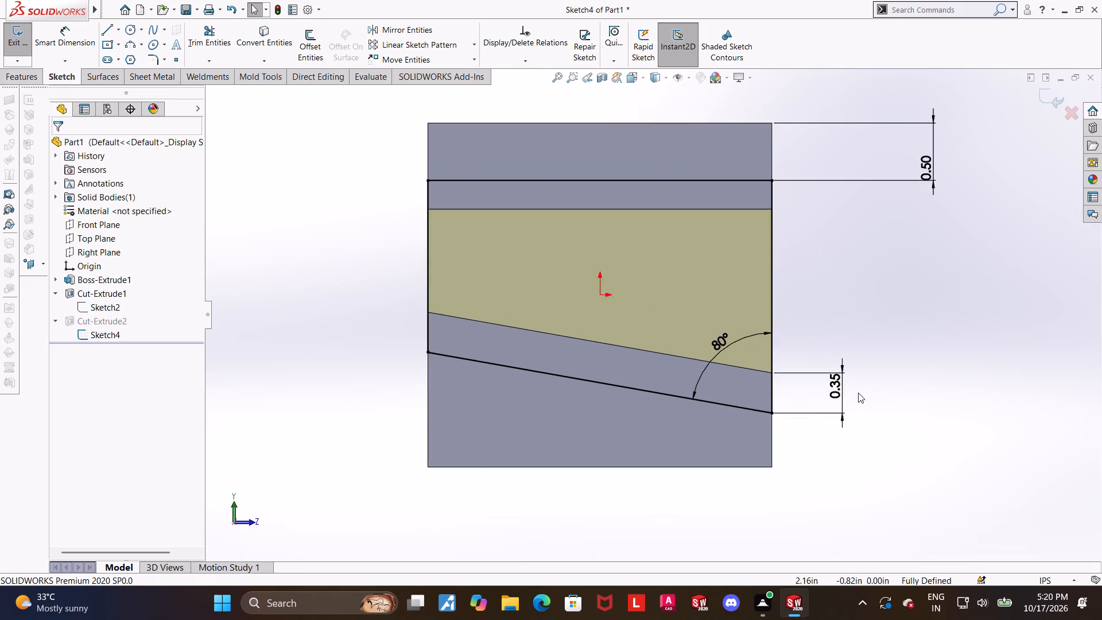
scroll(863, 395, "up", 2)
scroll(838, 392, "down", 2)
scroll(739, 374, "down", 1)
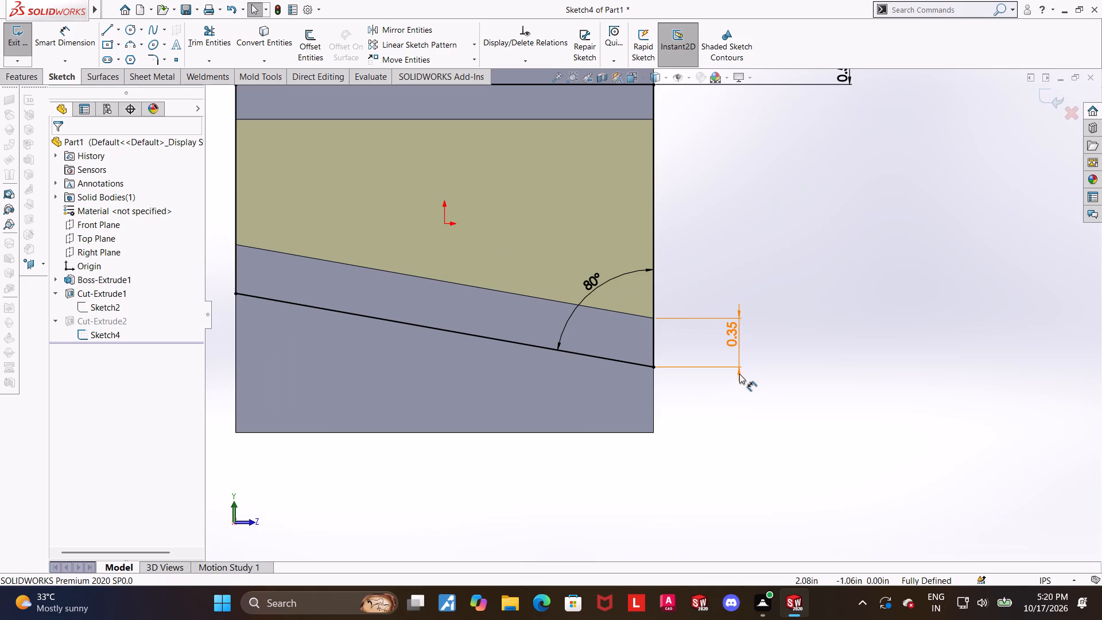
scroll(766, 306, "up", 2)
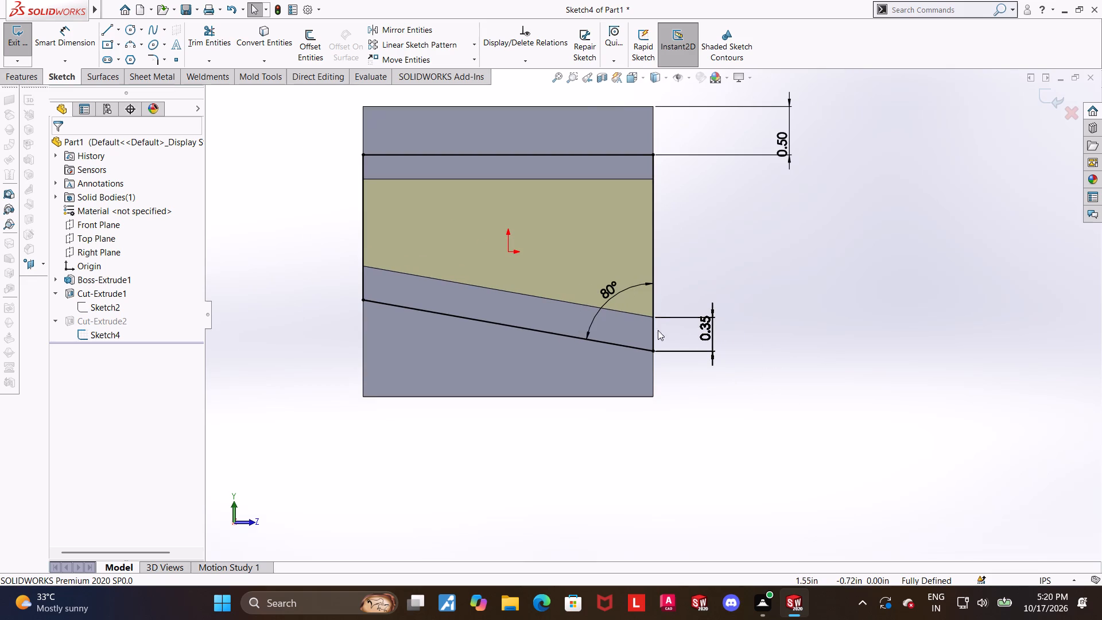
scroll(661, 303, "up", 2)
Examine the inner cut's sketch dimensions and cut volume from several angles, and exit the sketch.
middle_click_drag(668, 309, 628, 352)
scroll(633, 348, "down", 3)
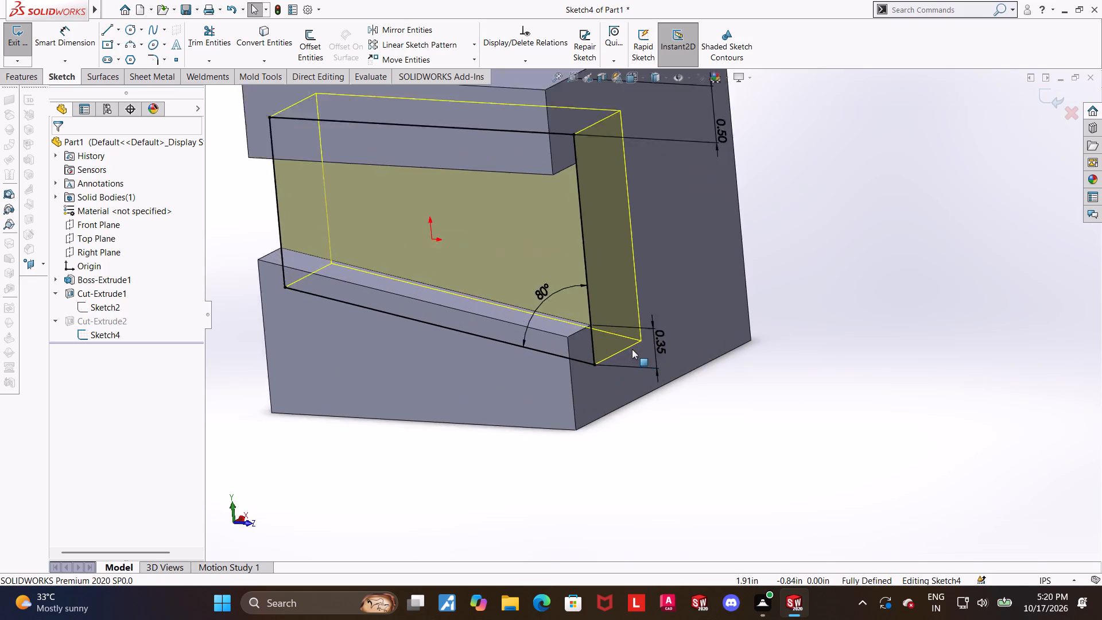
scroll(632, 349, "down", 1)
scroll(670, 243, "up", 3)
scroll(700, 160, "down", 1)
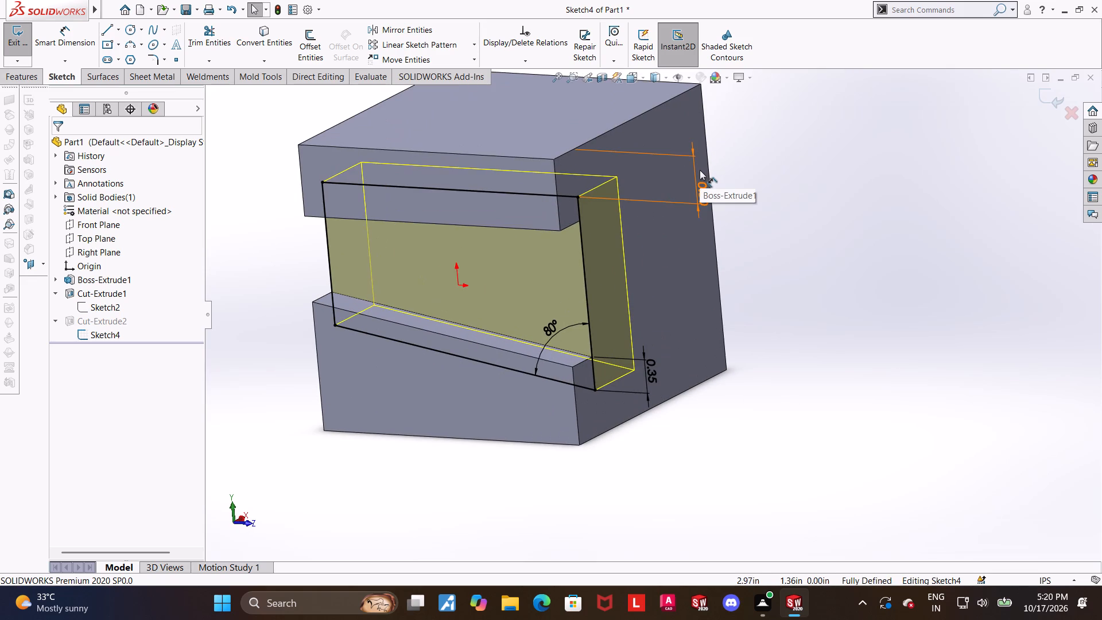
scroll(699, 173, "up", 1)
middle_click_drag(654, 204, 680, 184)
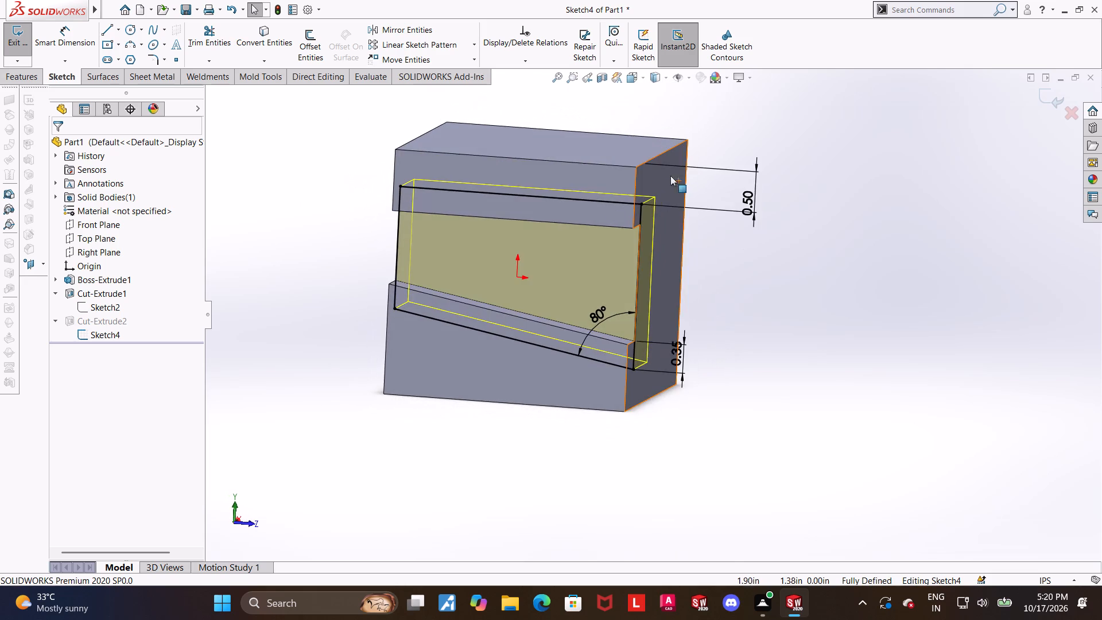
scroll(607, 214, "up", 2)
middle_click_drag(629, 230, 597, 303)
scroll(607, 283, "down", 4)
middle_click_drag(631, 377, 616, 385)
left_click(1054, 98)
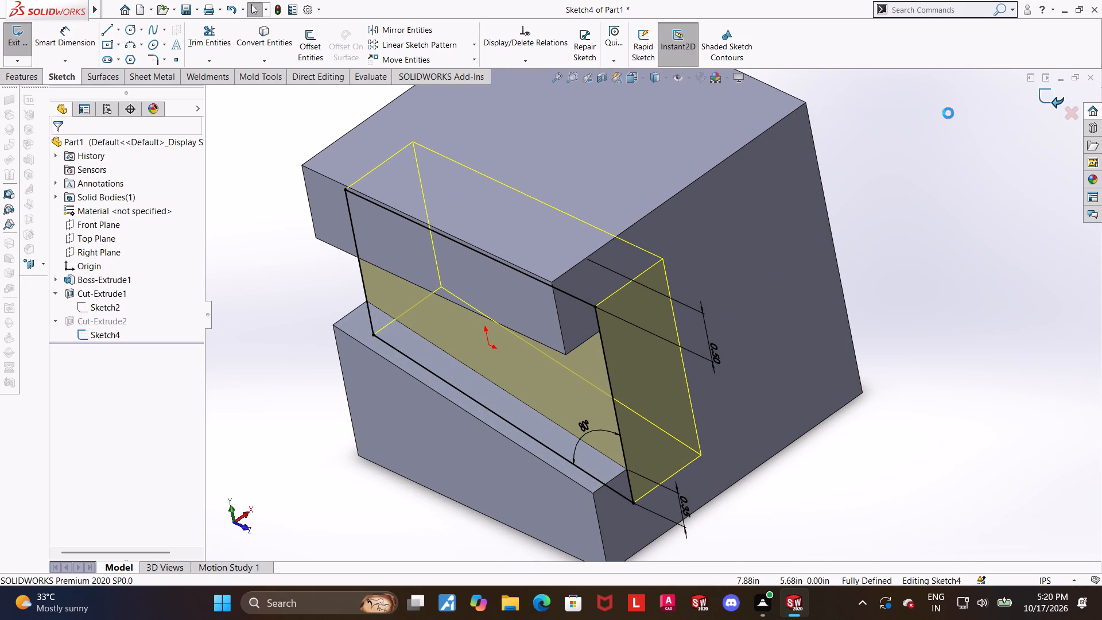
Highlight the slanted-bottom recess and the inner cut in turn to compare their depths, and clear the selection.
left_click(102, 300)
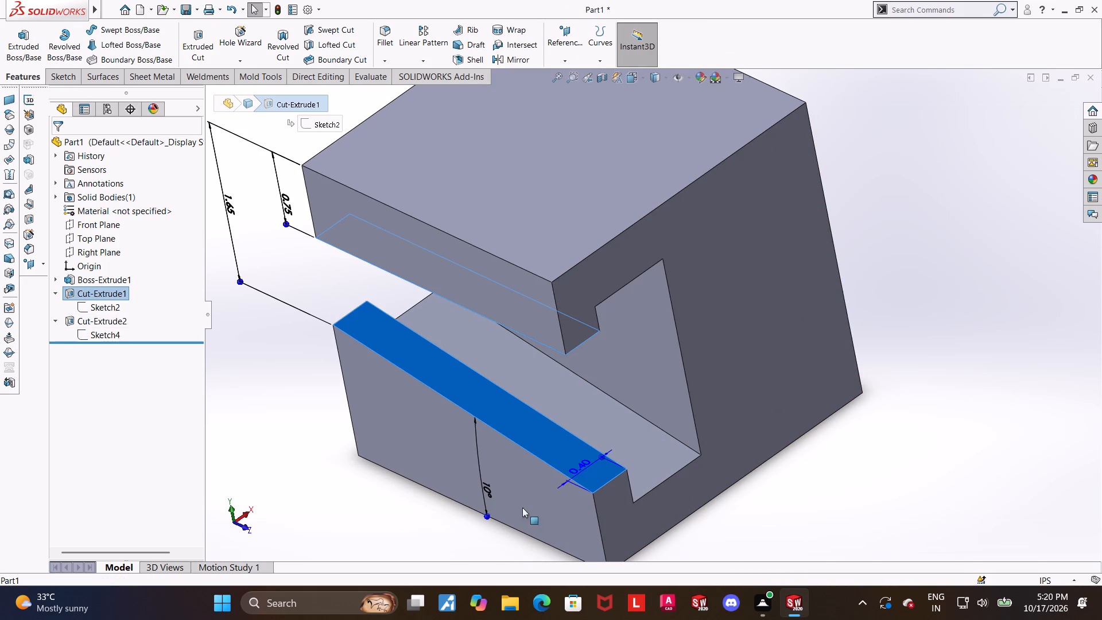
scroll(616, 452, "up", 1)
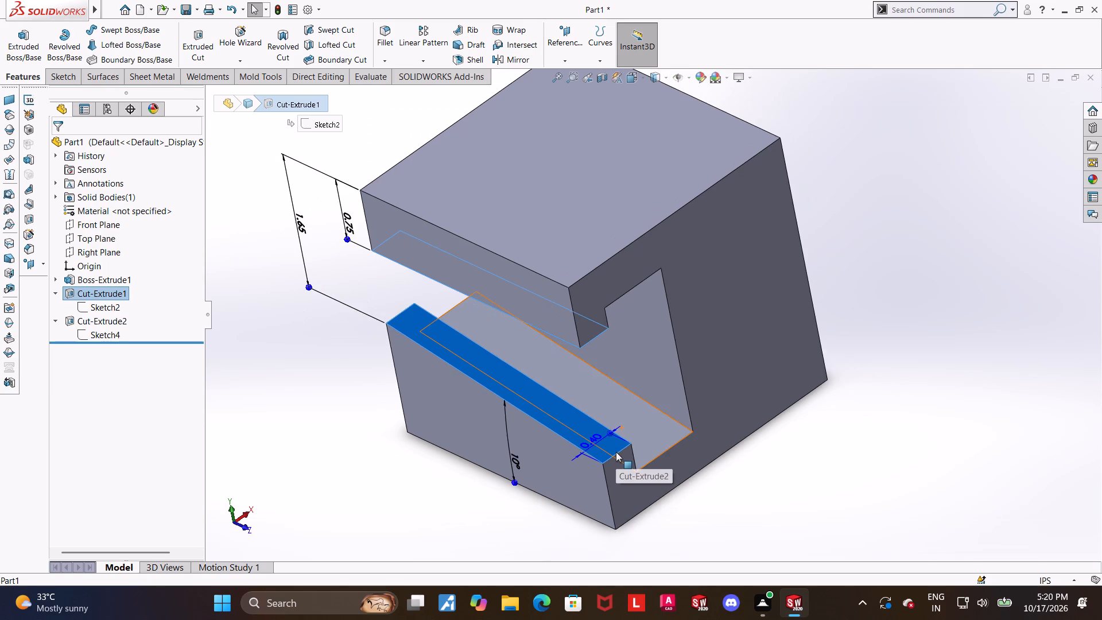
scroll(616, 452, "down", 1)
scroll(615, 452, "up", 1)
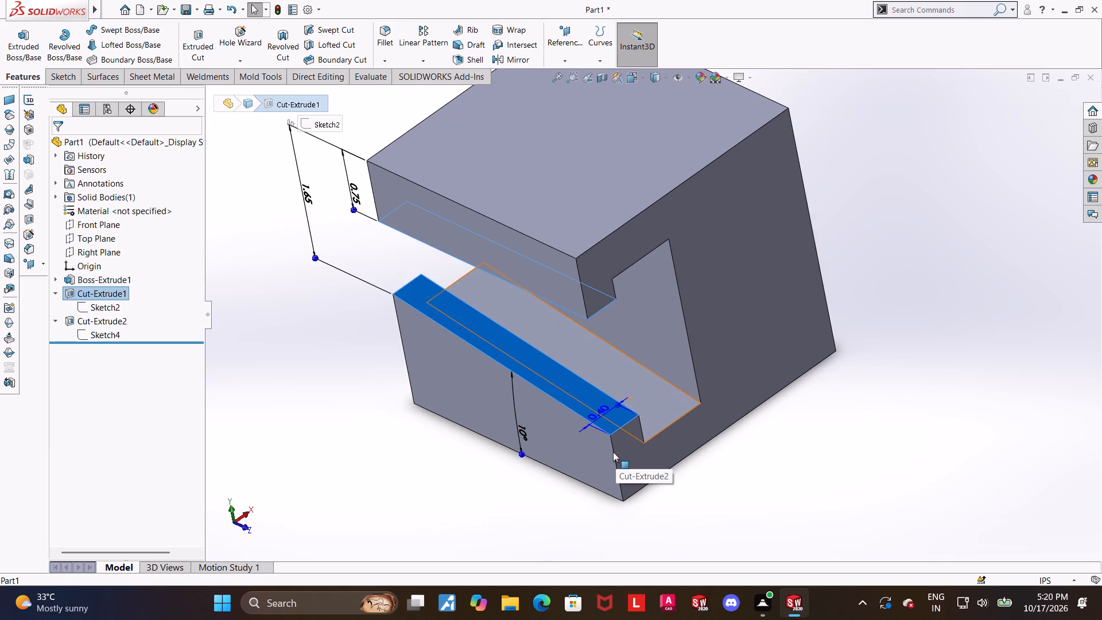
scroll(613, 452, "down", 1)
left_click(68, 323)
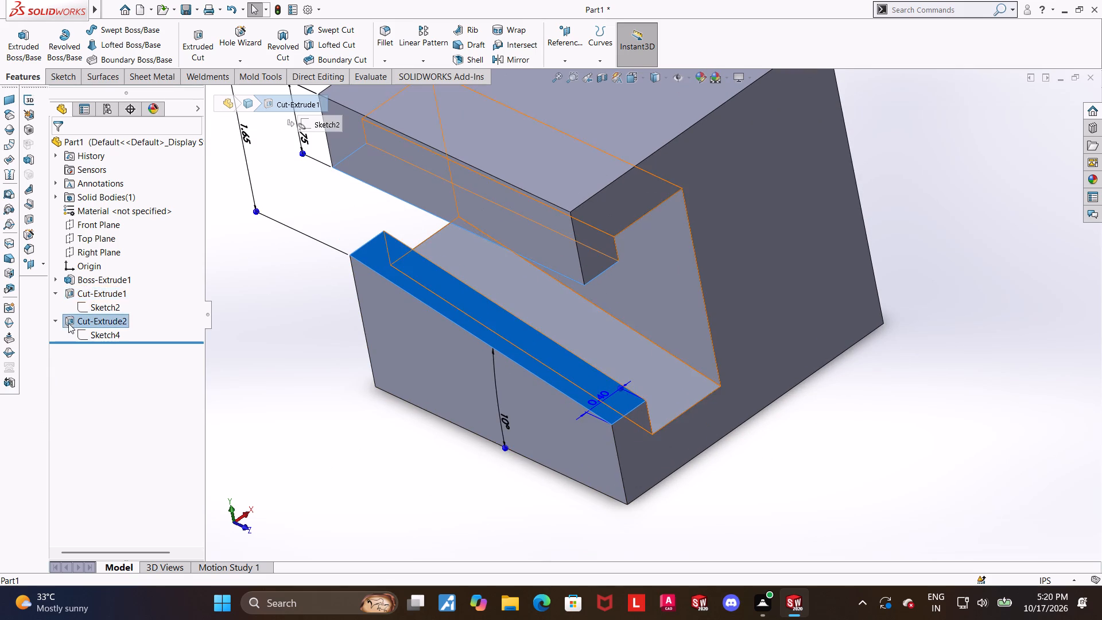
scroll(773, 341, "up", 1)
scroll(672, 239, "up", 2)
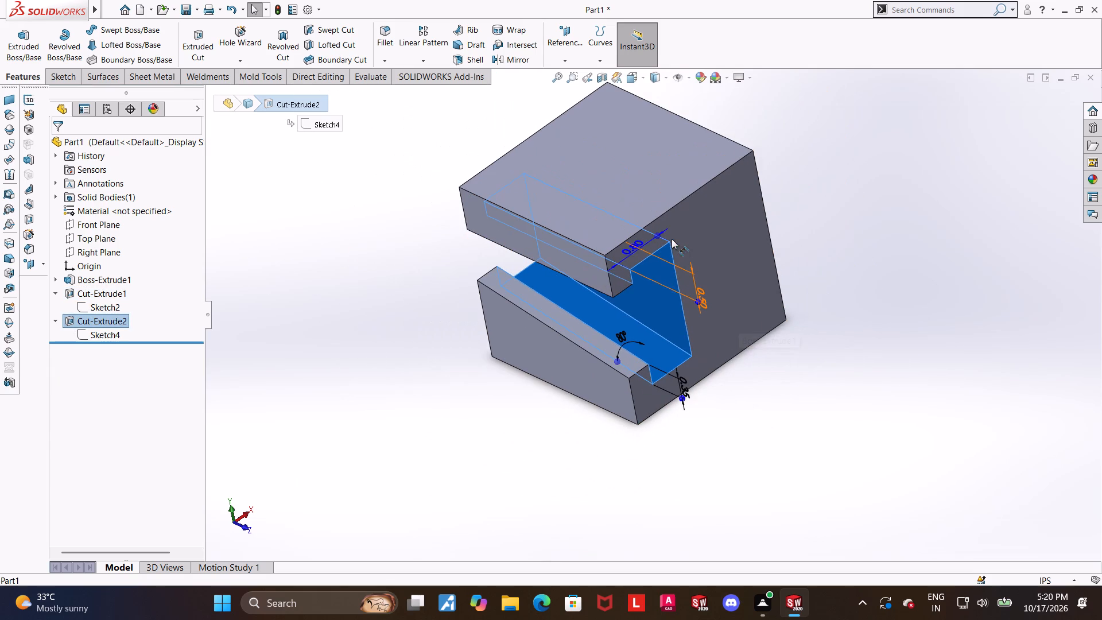
left_click(833, 309)
Inspect the finished cube's stepped recess and inner cut from below, face-on and from above.
scroll(702, 348, "up", 1)
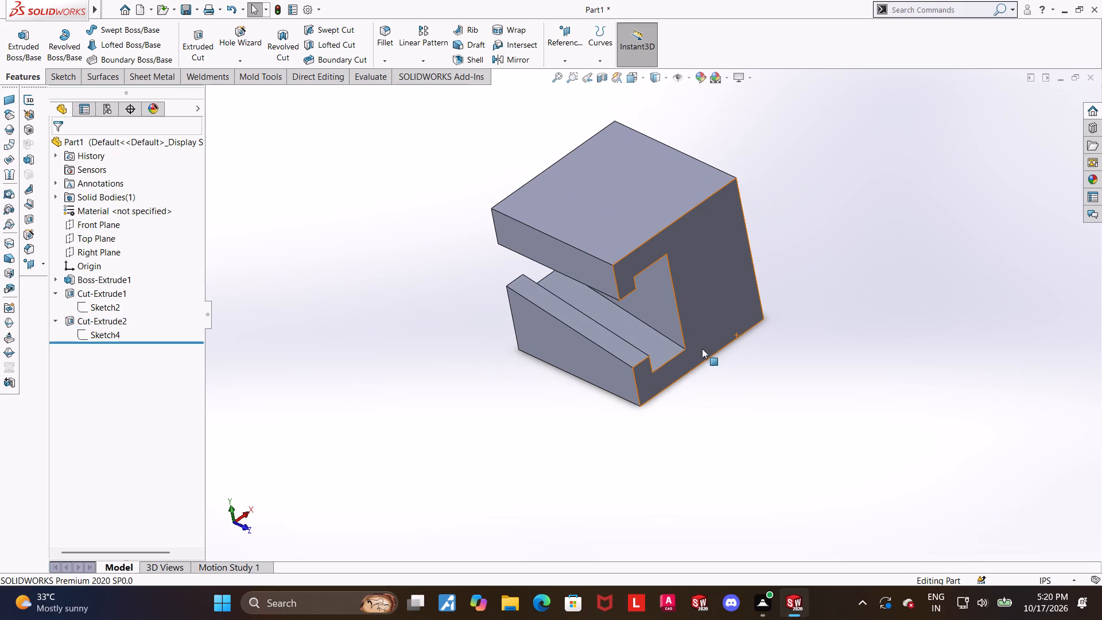
middle_click_drag(468, 371, 631, 256)
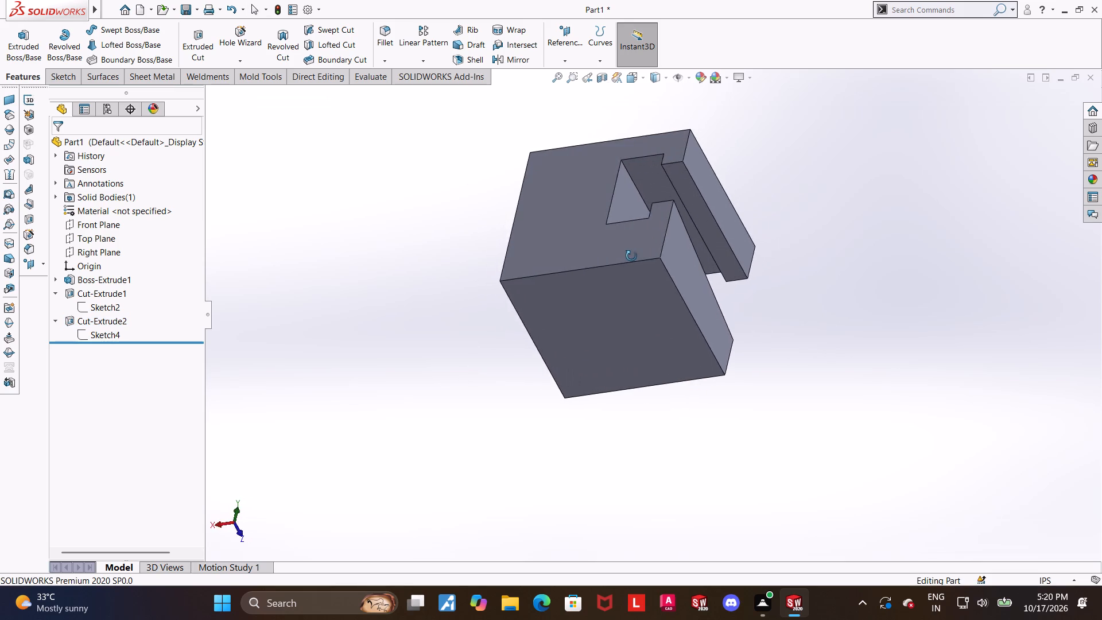
middle_click_drag(631, 256, 540, 292)
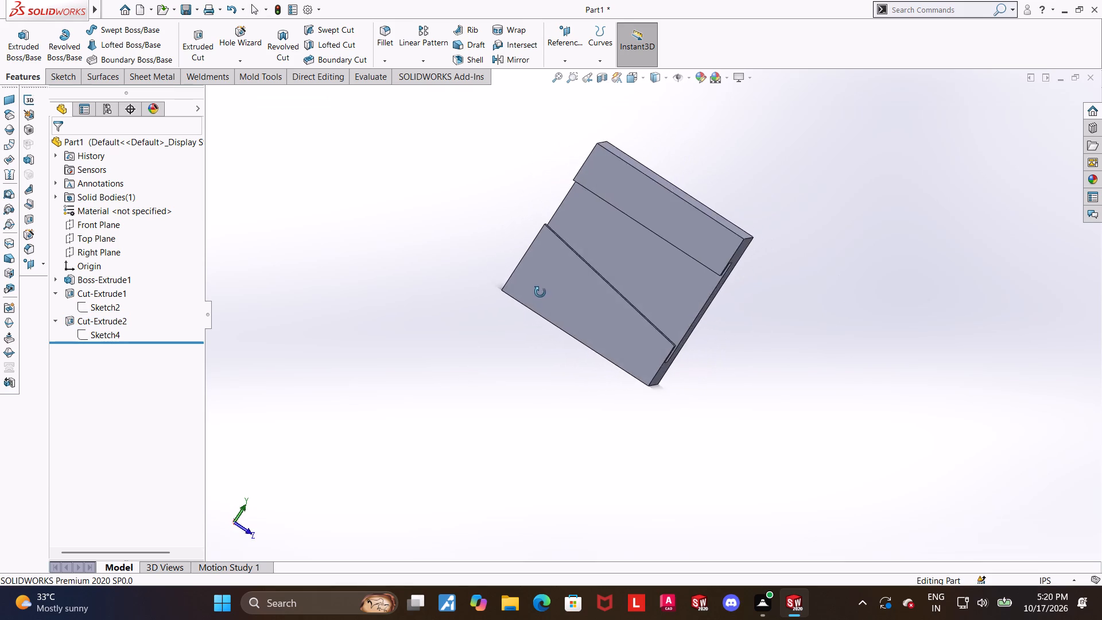
middle_click_drag(540, 292, 533, 356)
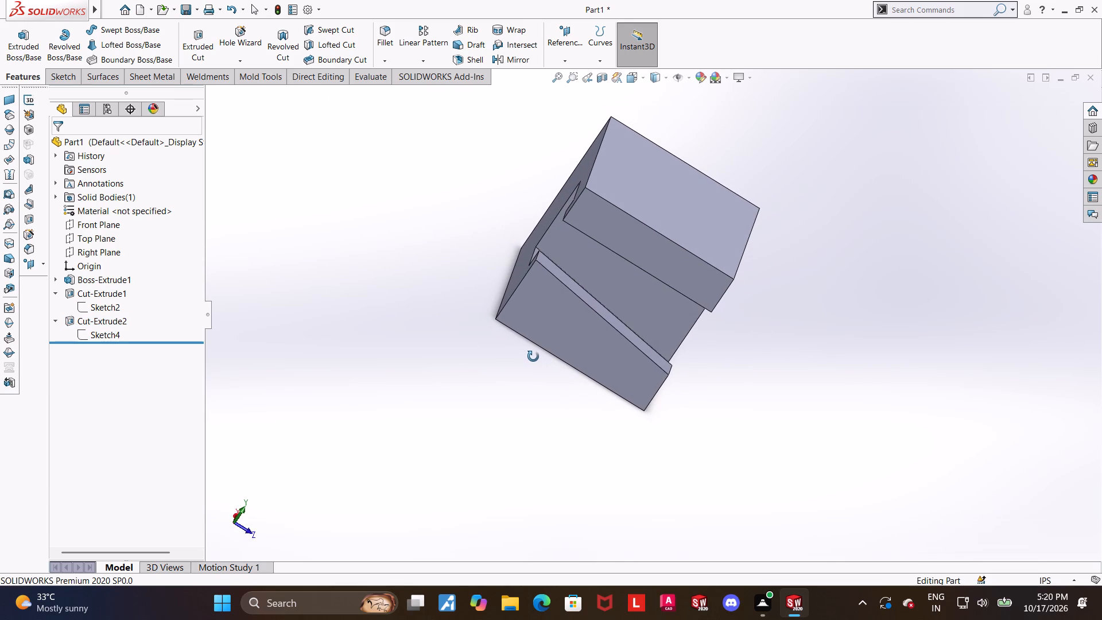
middle_click_drag(533, 356, 534, 362)
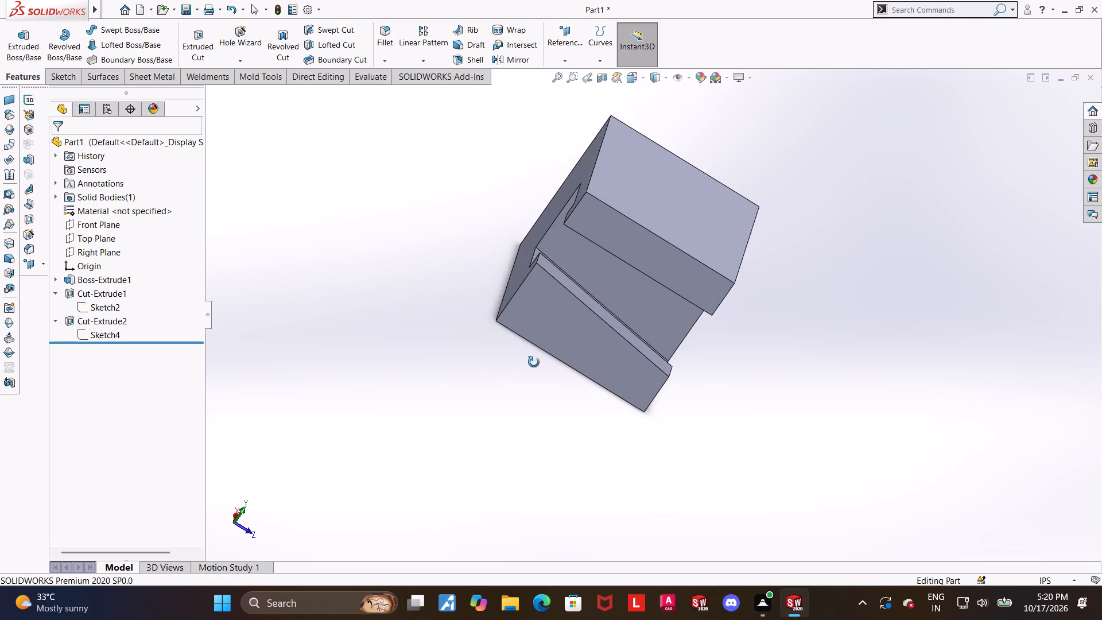
Fillet the cube's six vertical outer corner edges, including those above and below the recess, with a 0.125 in radius.
middle_click_drag(534, 362, 517, 365)
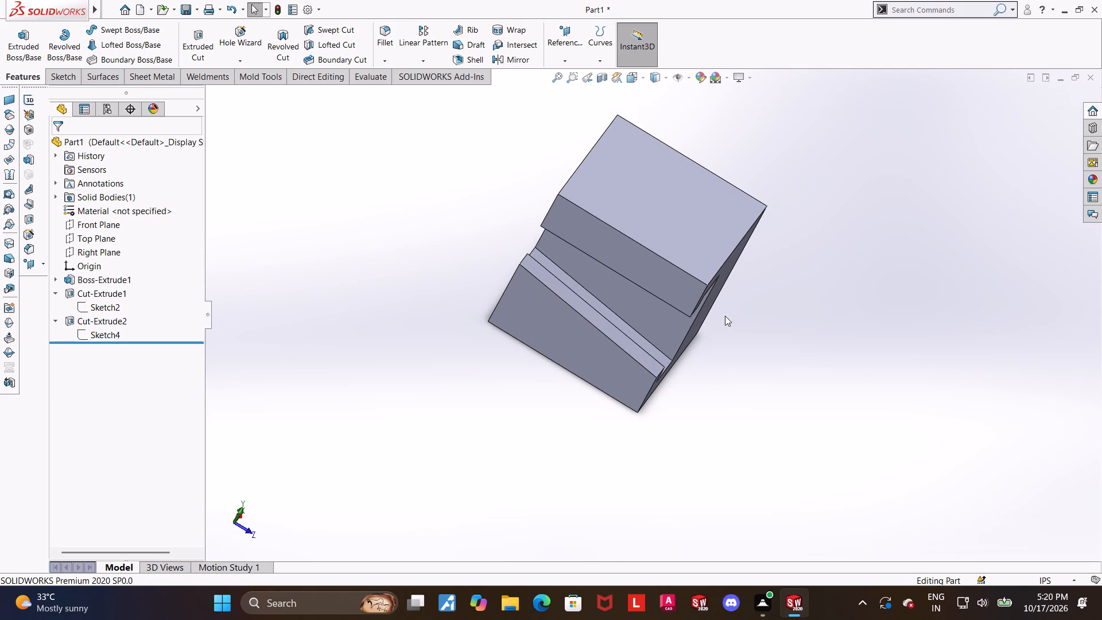
middle_click_drag(755, 323, 713, 317)
scroll(752, 294, "down", 2)
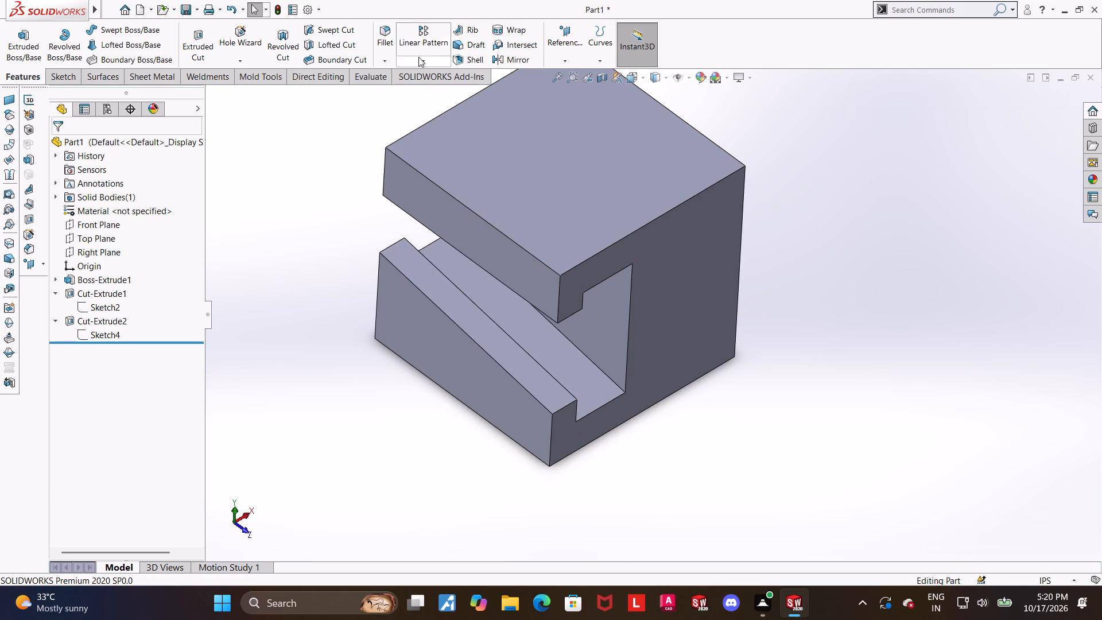
left_click(392, 43)
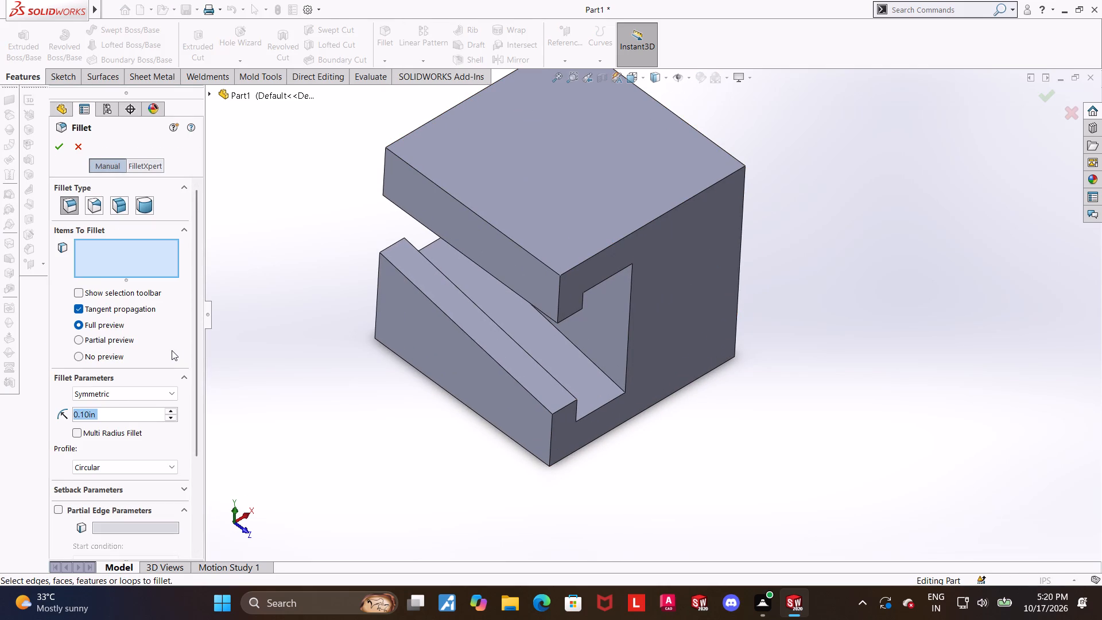
type("0.125")
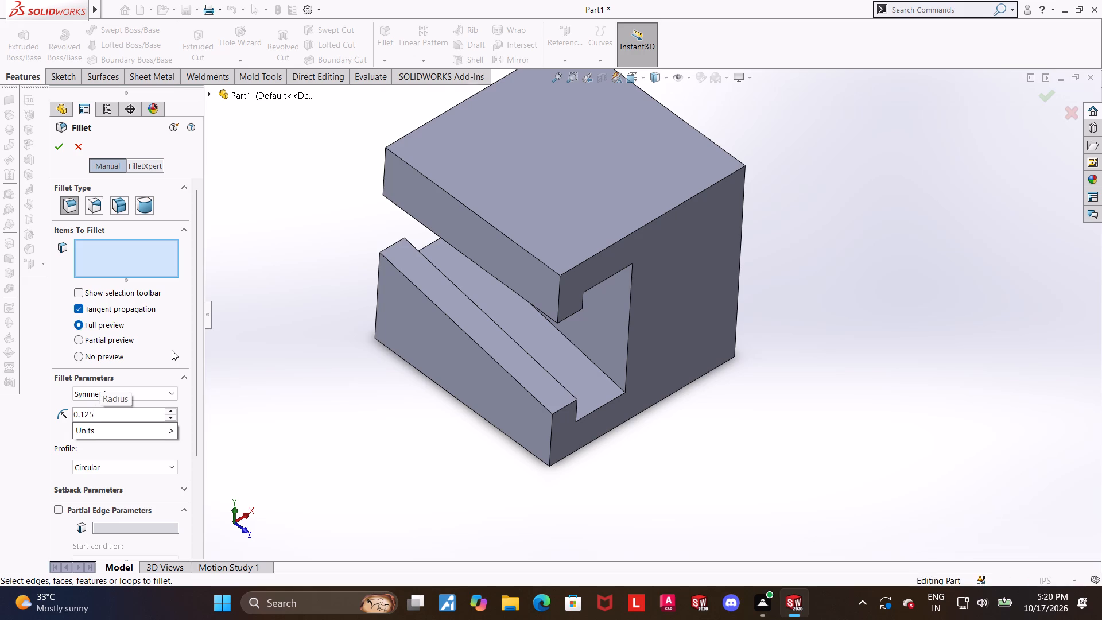
key("Return")
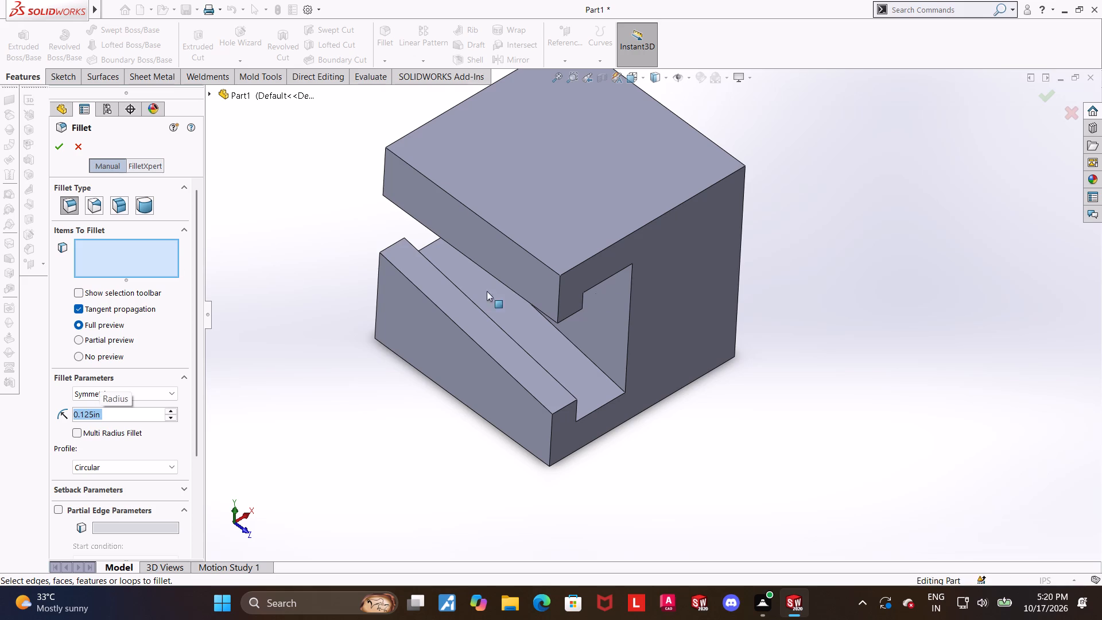
left_click(558, 297)
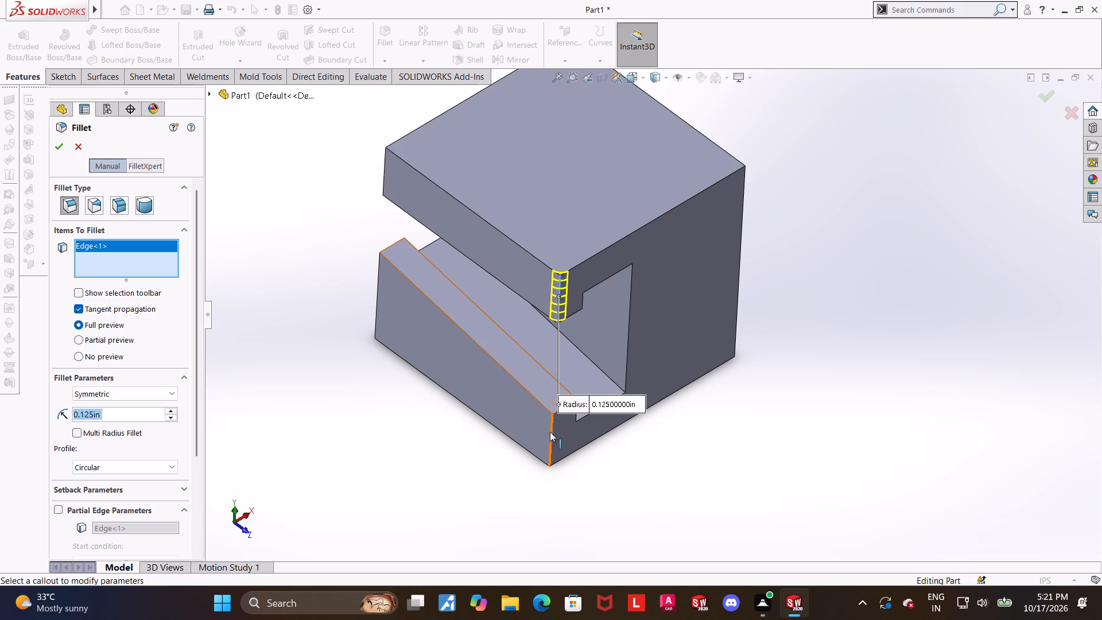
left_click(552, 435)
scroll(963, 274, "up", 1)
middle_click_drag(959, 275, 909, 272)
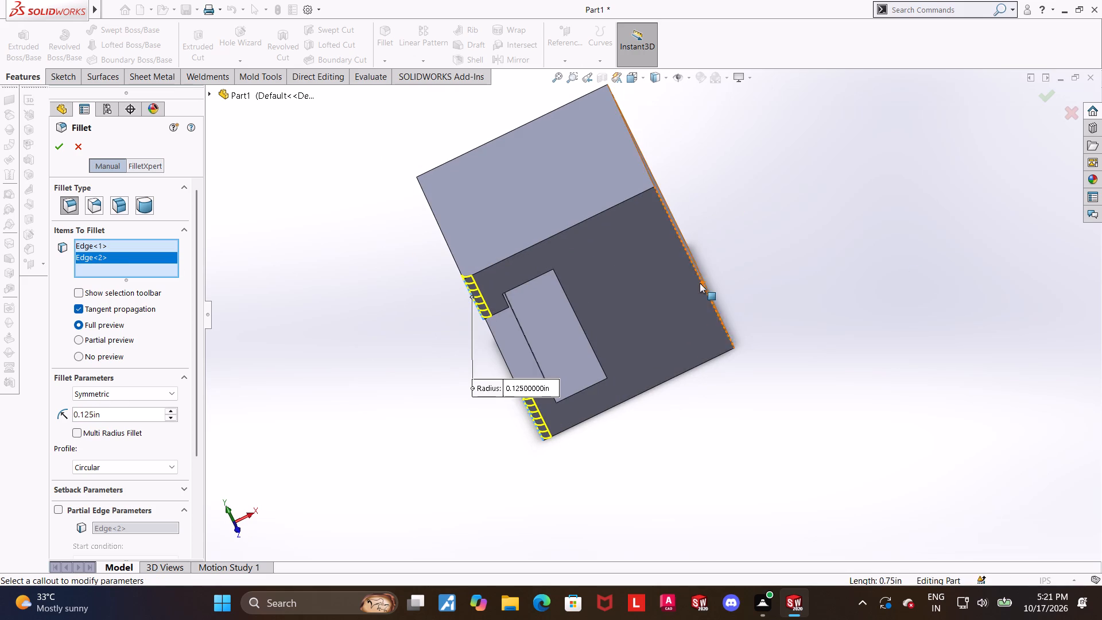
left_click(703, 285)
scroll(716, 281, "up", 1)
middle_click_drag(722, 276, 865, 224)
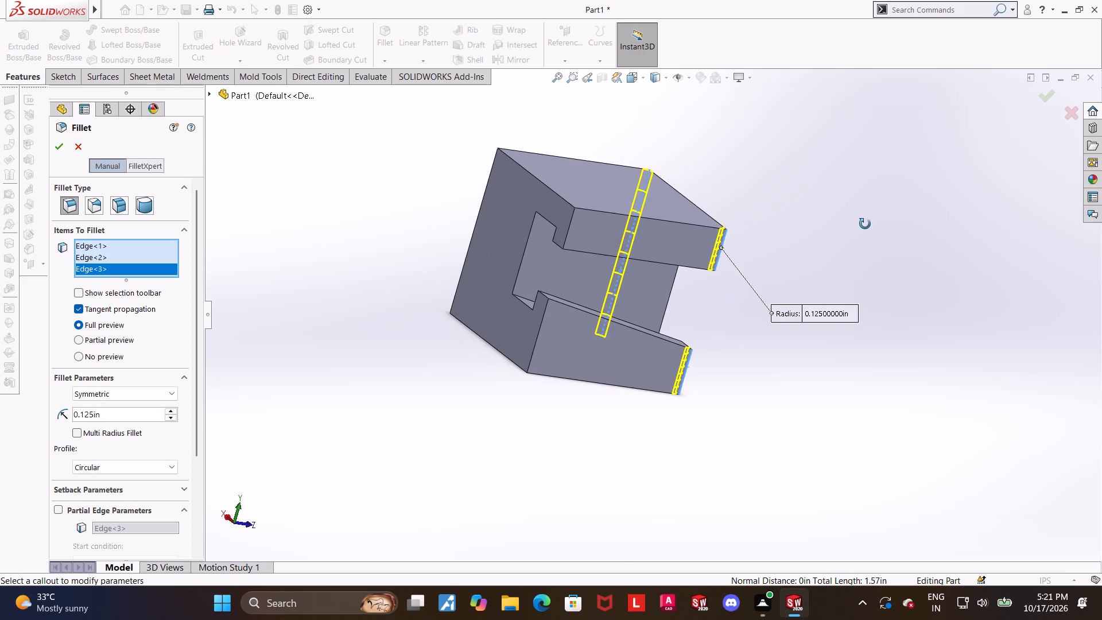
middle_click_drag(865, 224, 863, 219)
scroll(602, 188, "down", 1)
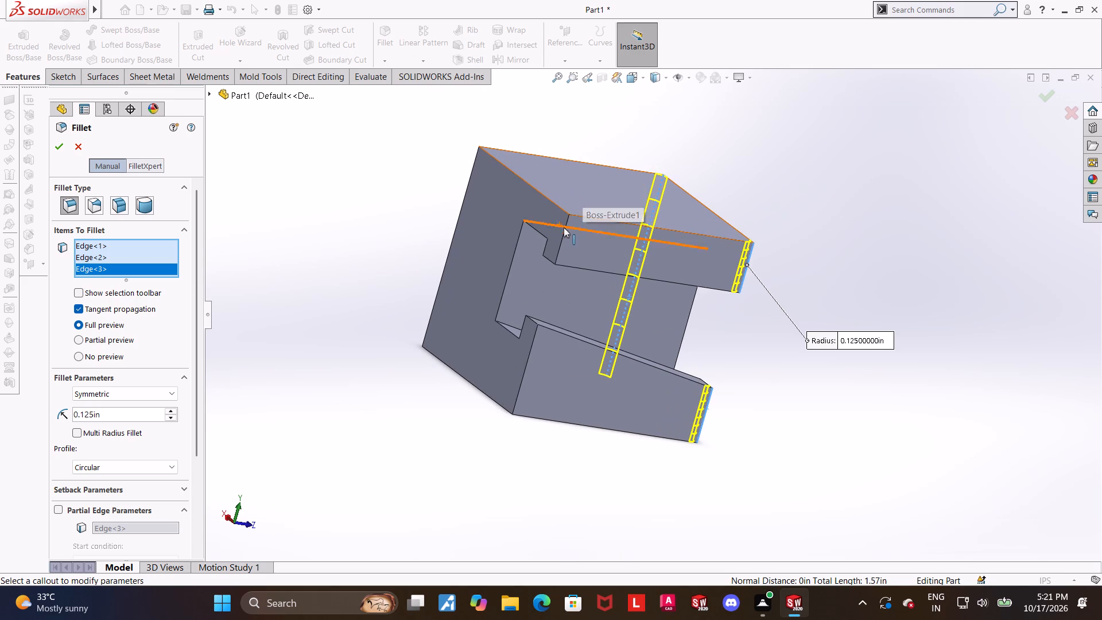
left_click(564, 231)
left_click(530, 348)
middle_click_drag(529, 309, 583, 262)
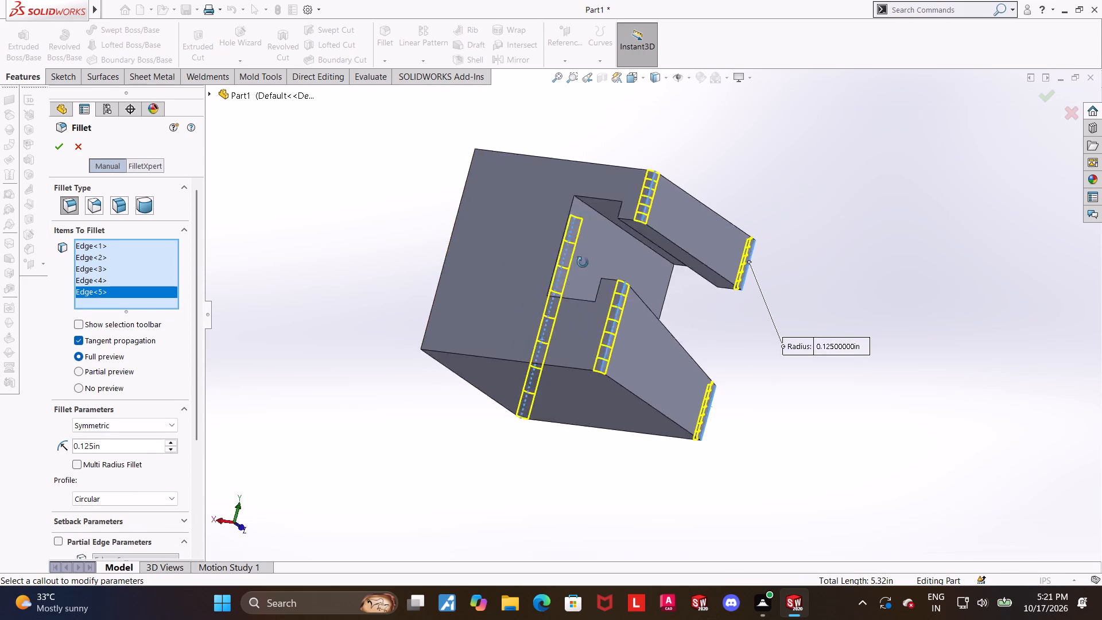
middle_click_drag(583, 262, 648, 332)
left_click(545, 293)
middle_click_drag(857, 290, 781, 297)
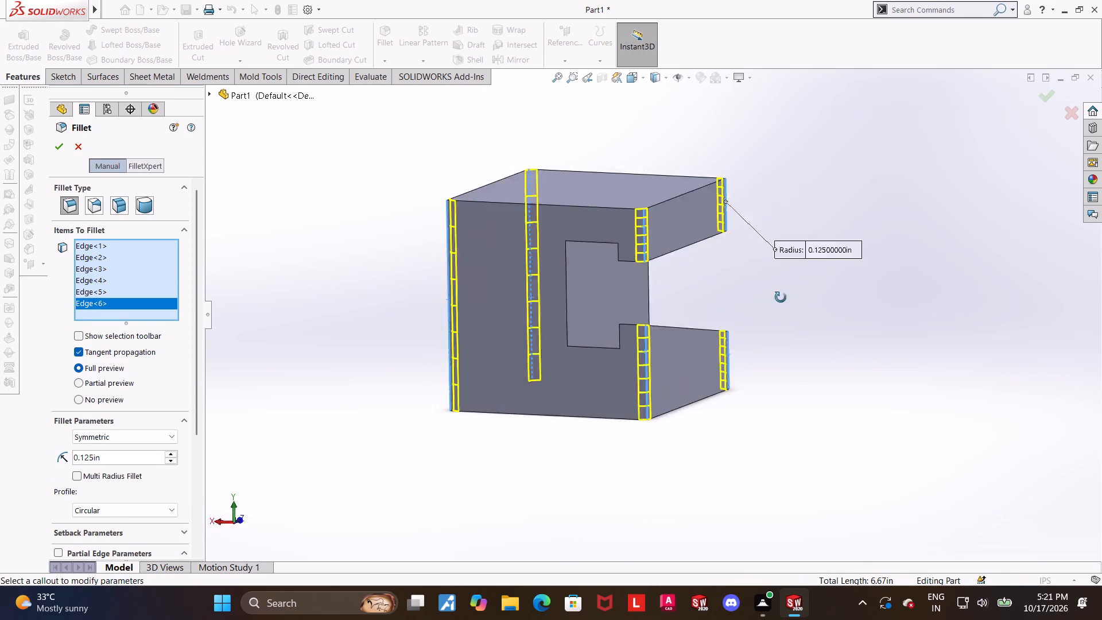
middle_click_drag(781, 297, 597, 417)
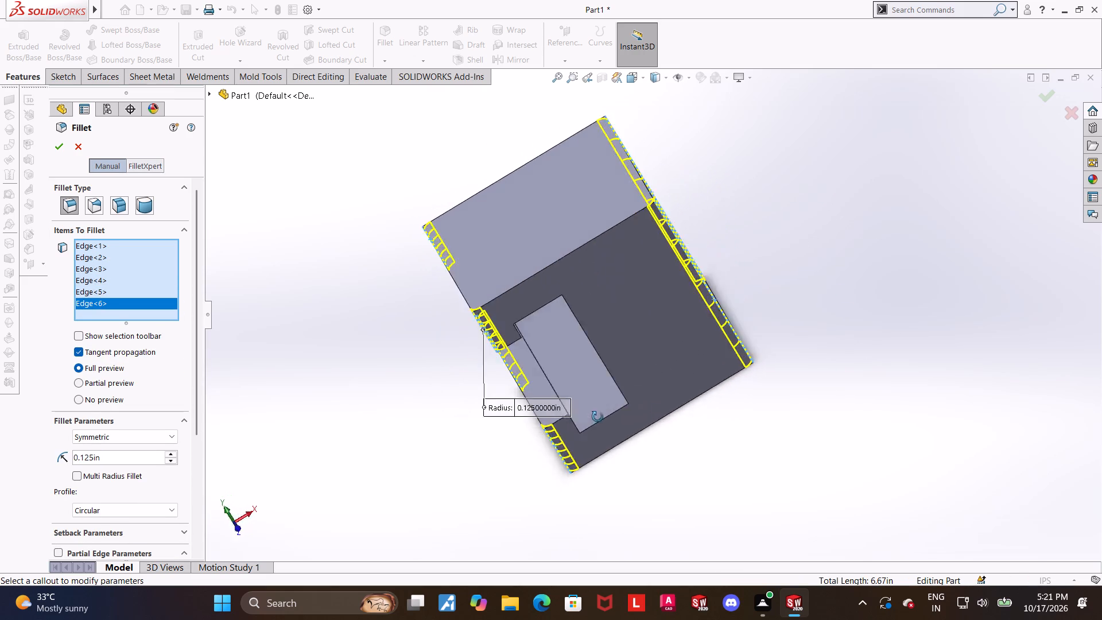
middle_click_drag(597, 417, 645, 430)
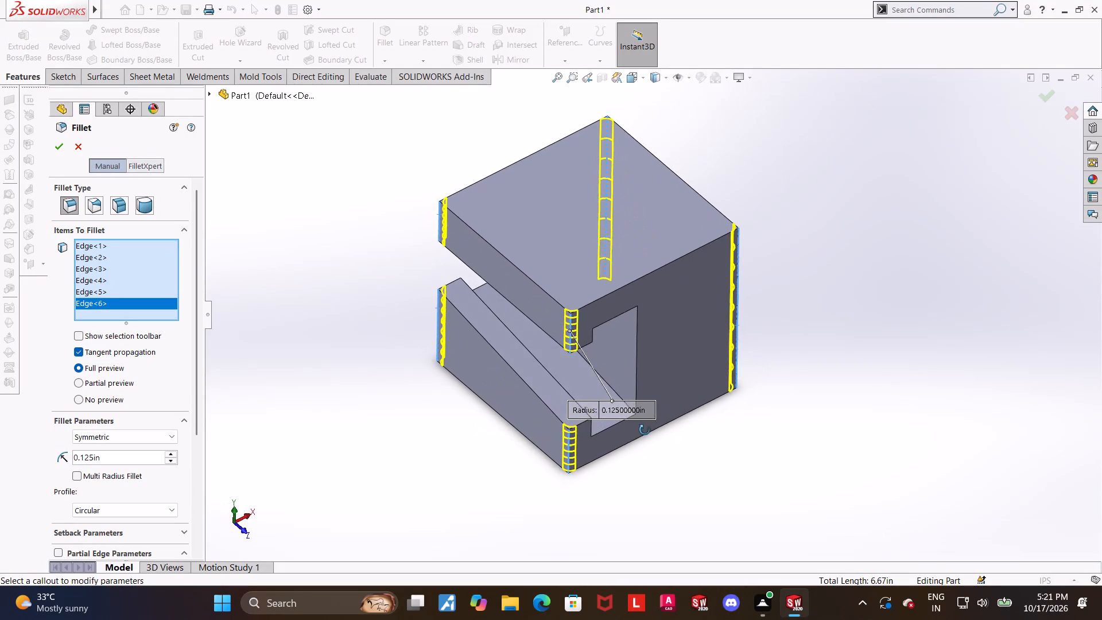
middle_click_drag(645, 430, 646, 425)
left_click(60, 148)
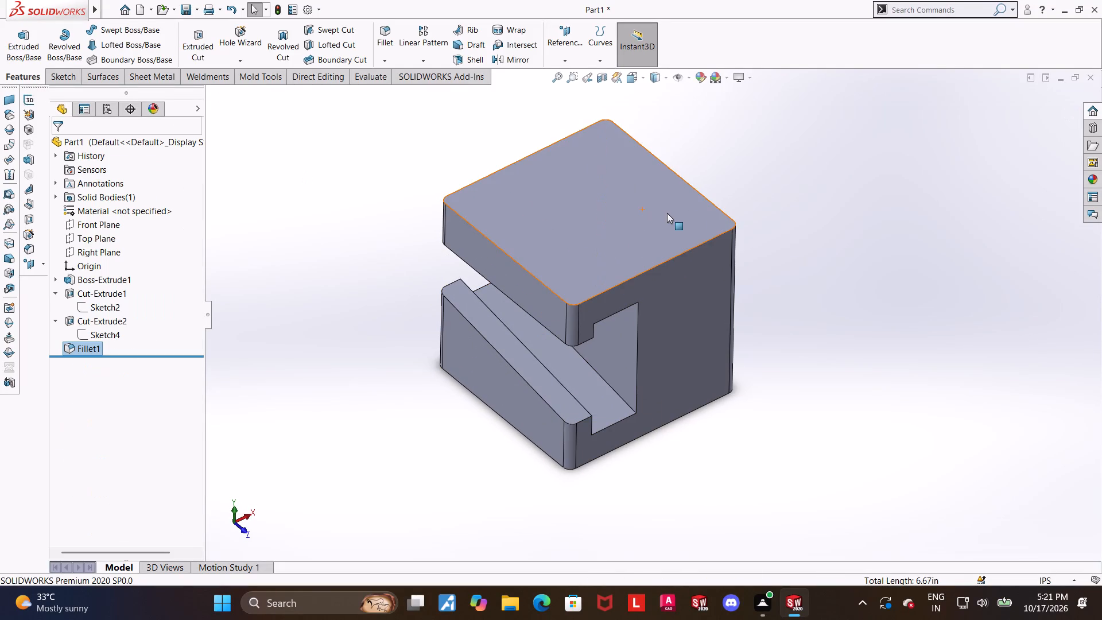
left_click(789, 218)
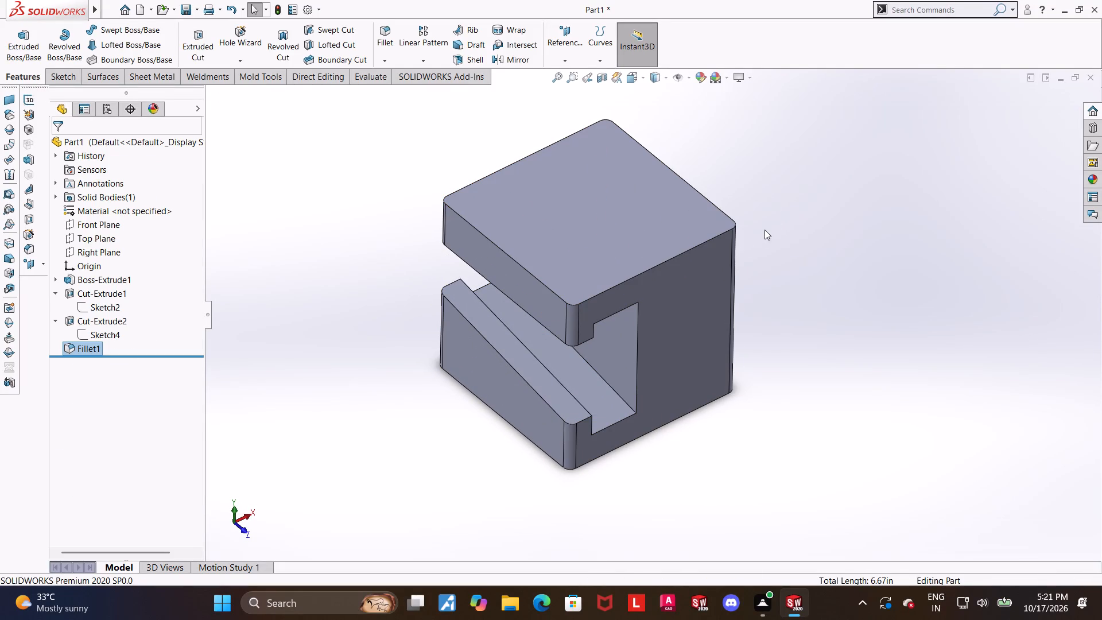
Inspect the rounded vertical corners and the stepped recess from the front and from below.
scroll(739, 246, "up", 1)
scroll(726, 238, "down", 1)
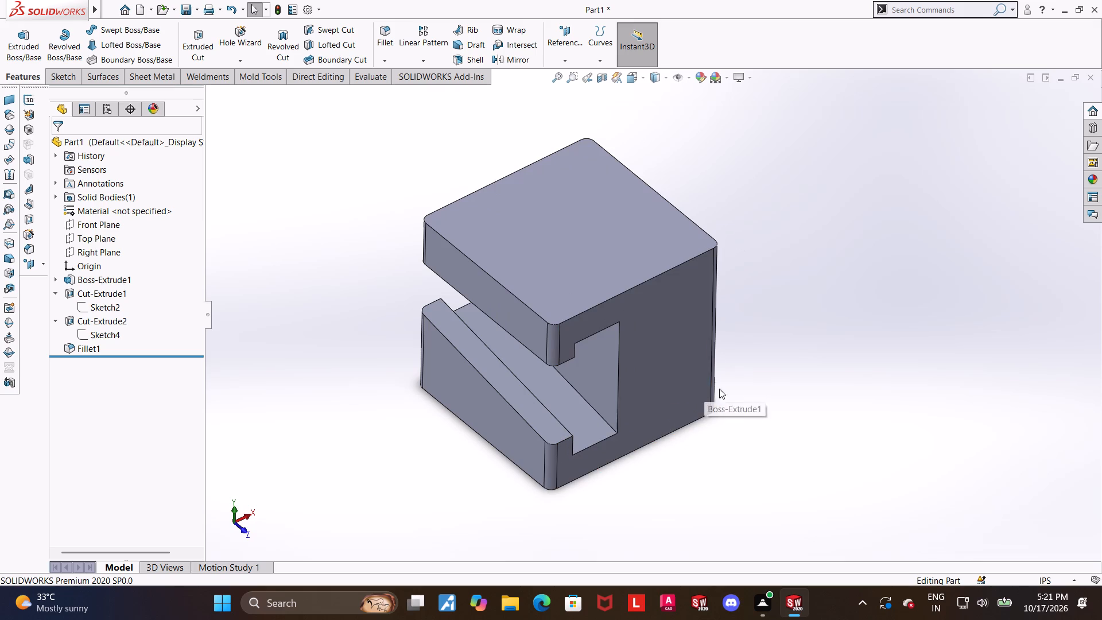
middle_click_drag(768, 397, 767, 367)
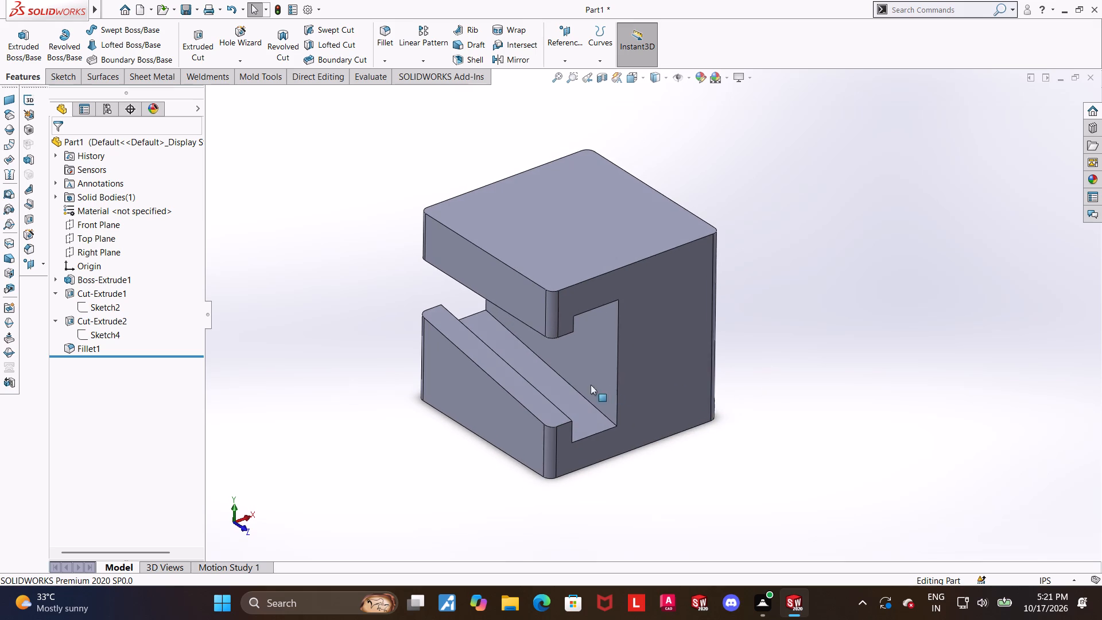
scroll(576, 399, "down", 1)
middle_click_drag(573, 412, 582, 385)
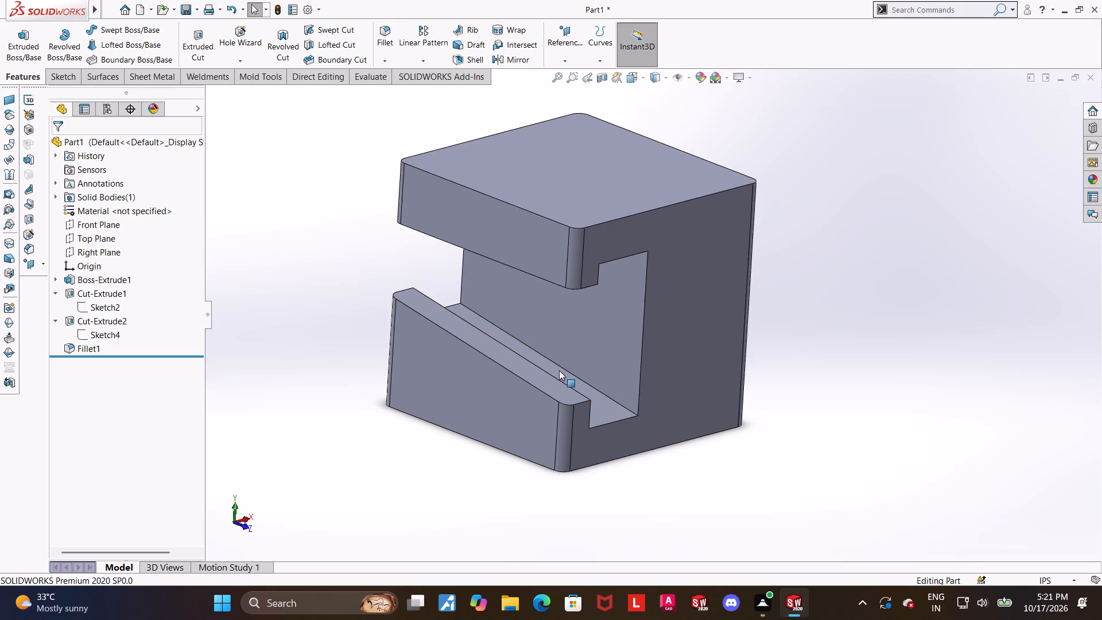
scroll(553, 367, "down", 2)
middle_click_drag(553, 369, 587, 274)
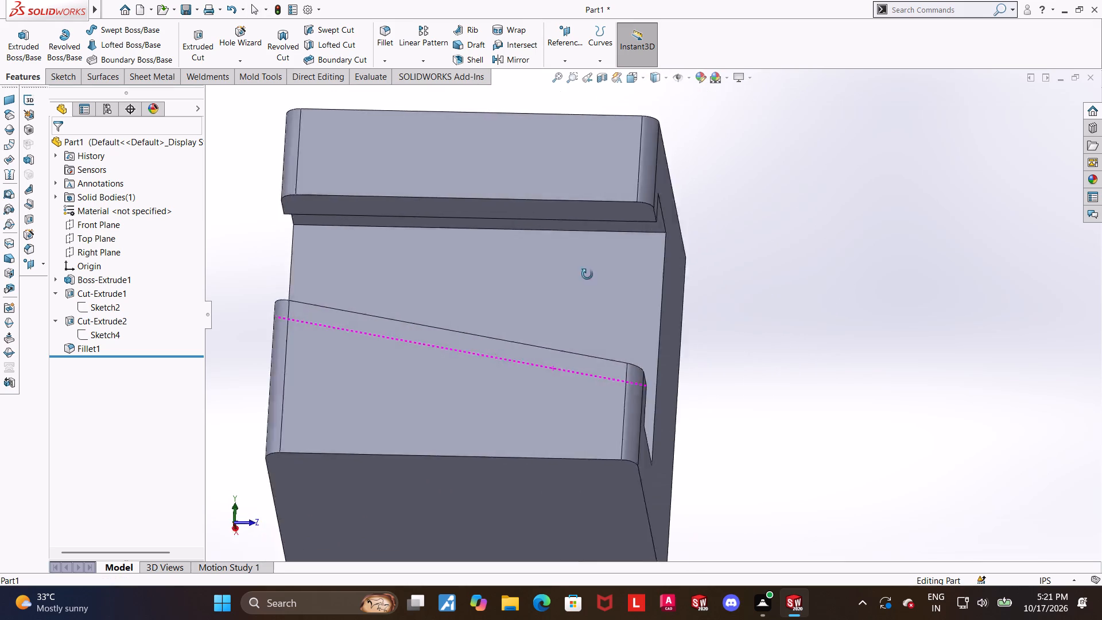
Start a new sketch on the cube's bottom face and view it face-on.
middle_click_drag(587, 274, 748, 274)
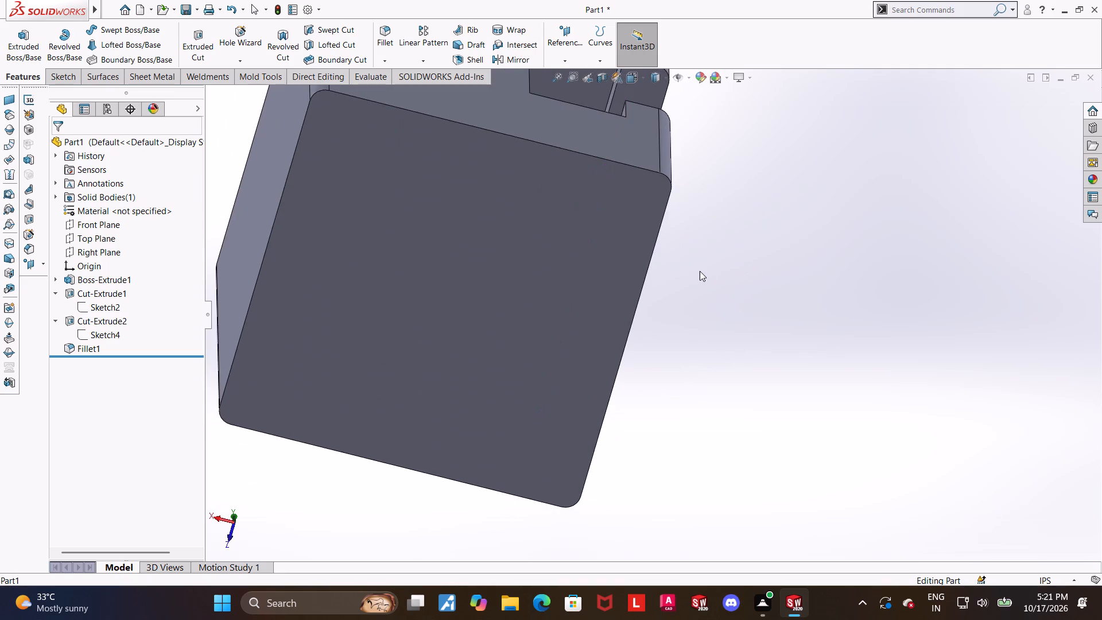
scroll(635, 278, "up", 4)
middle_click_drag(654, 235, 610, 197)
left_click(538, 293)
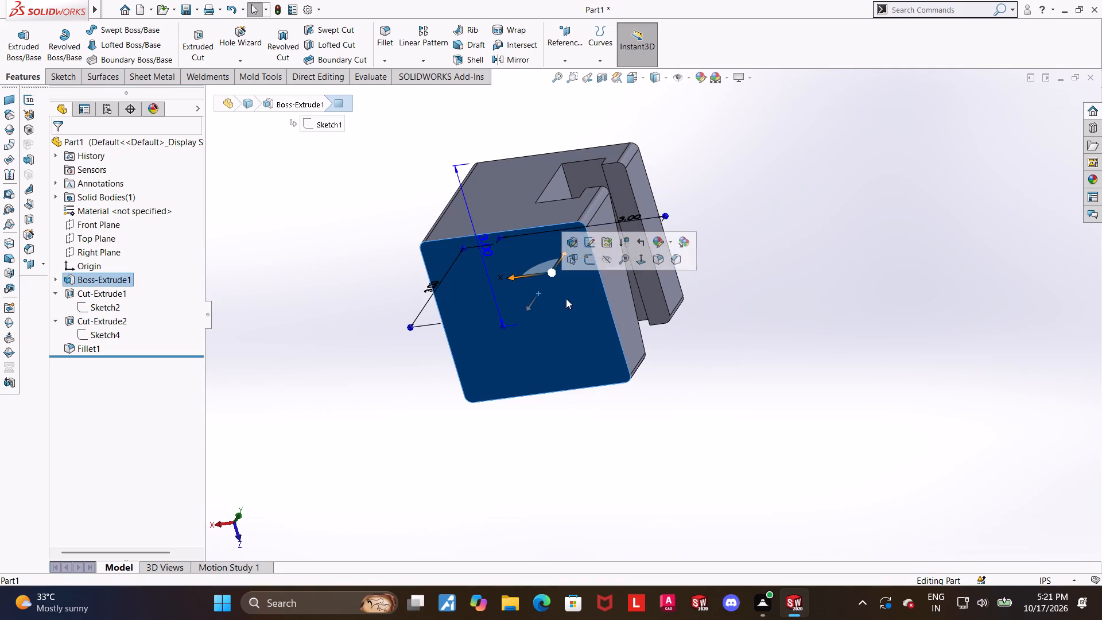
left_click(589, 258)
left_click(110, 362)
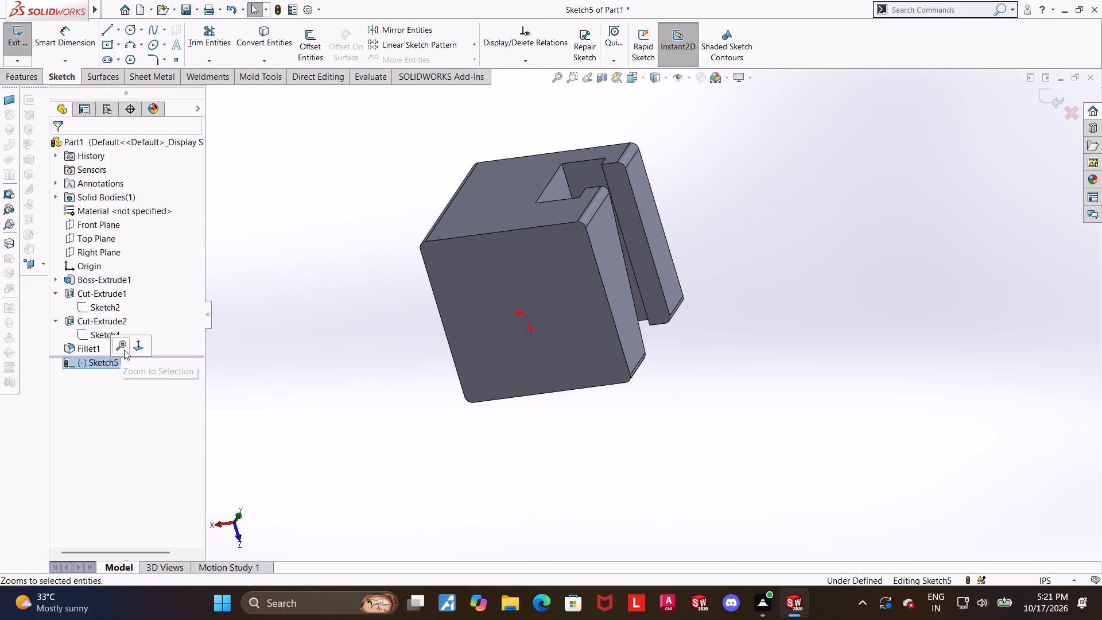
left_click(135, 349)
scroll(561, 368, "up", 4)
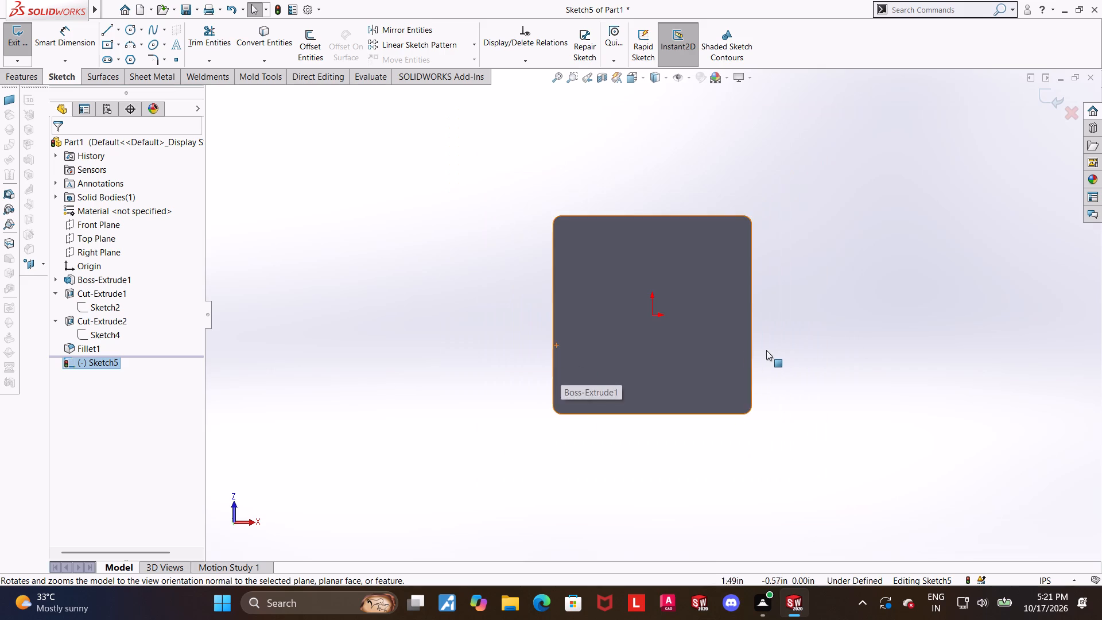
Examine the part from several sides to check how the bottom face lies relative to the recess opening.
scroll(773, 350, "up", 3)
scroll(774, 315, "down", 3)
middle_click_drag(735, 327, 604, 485)
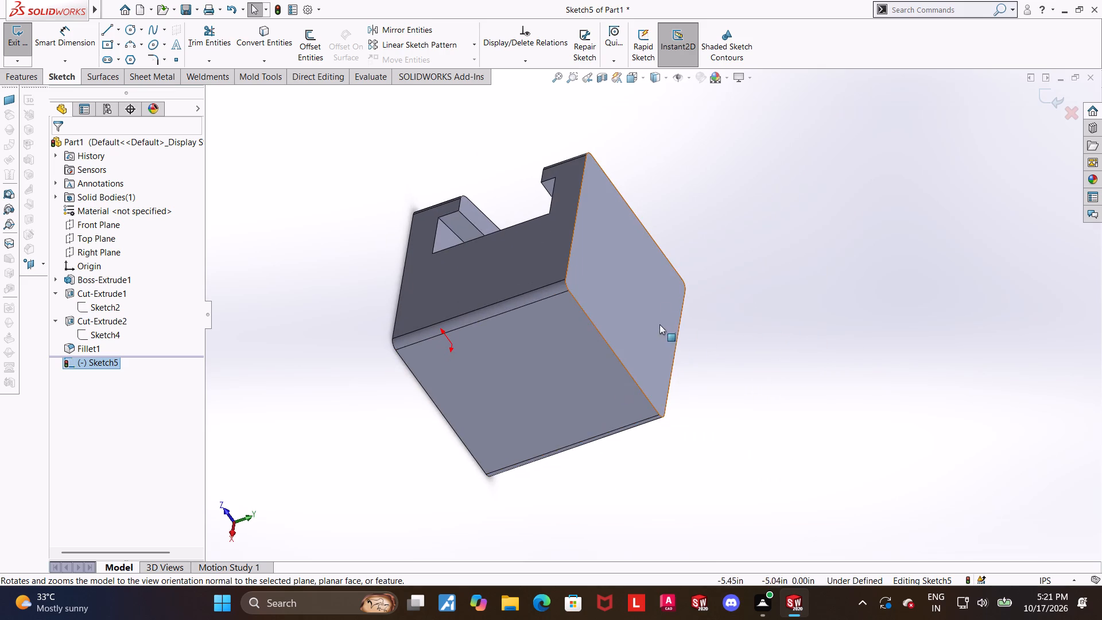
middle_click_drag(663, 297, 595, 450)
middle_click_drag(682, 287, 688, 440)
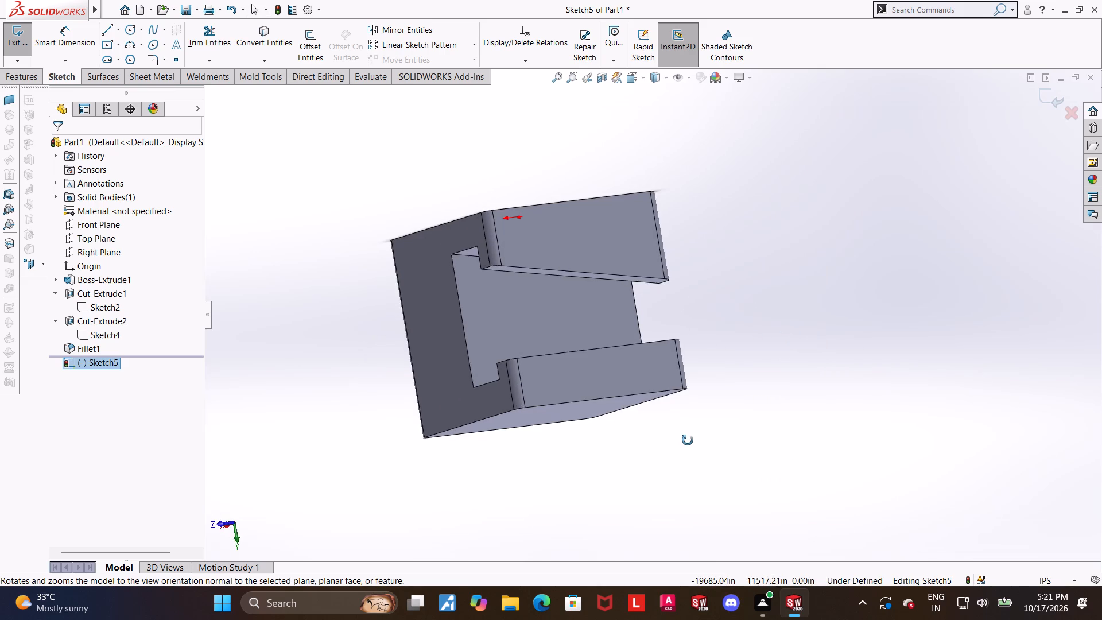
middle_click_drag(688, 440, 775, 456)
middle_click_drag(751, 400, 749, 400)
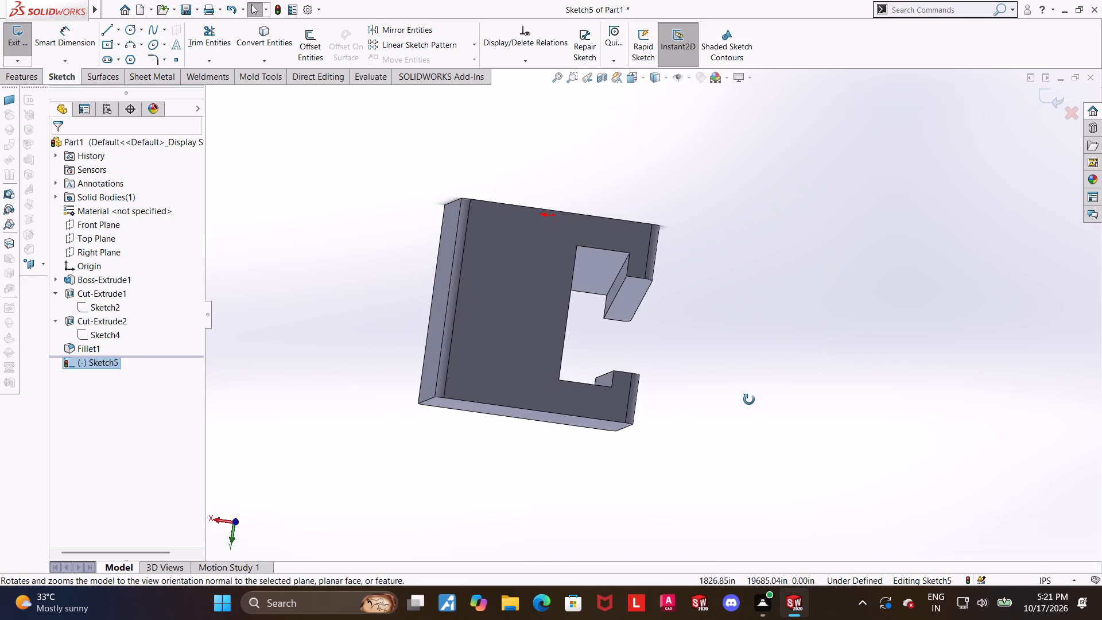
middle_click_drag(749, 400, 659, 424)
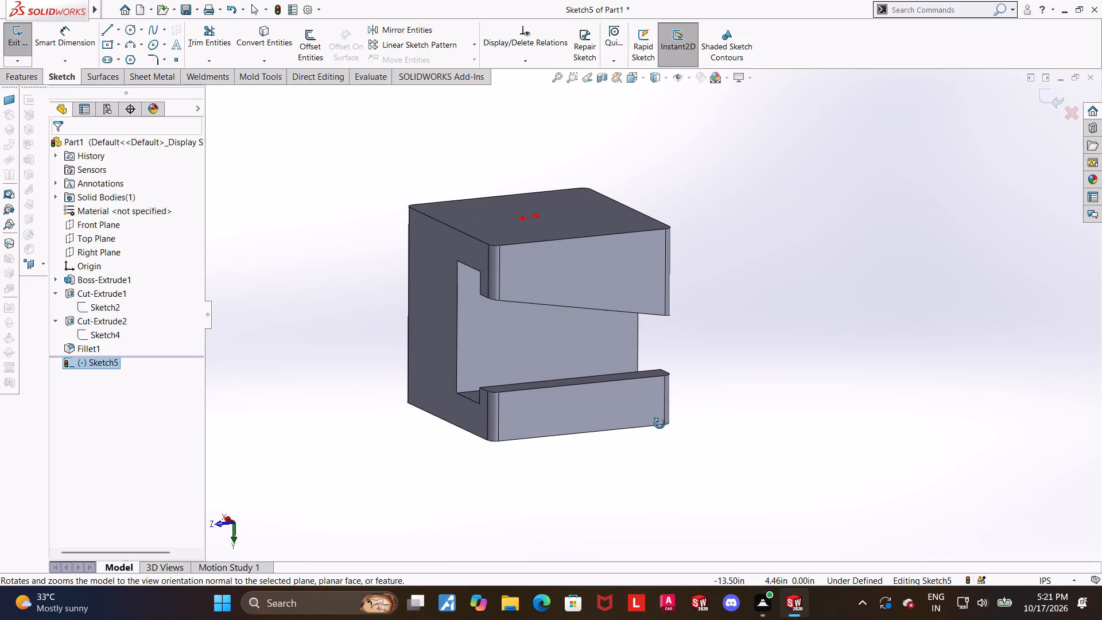
middle_click_drag(659, 424, 740, 266)
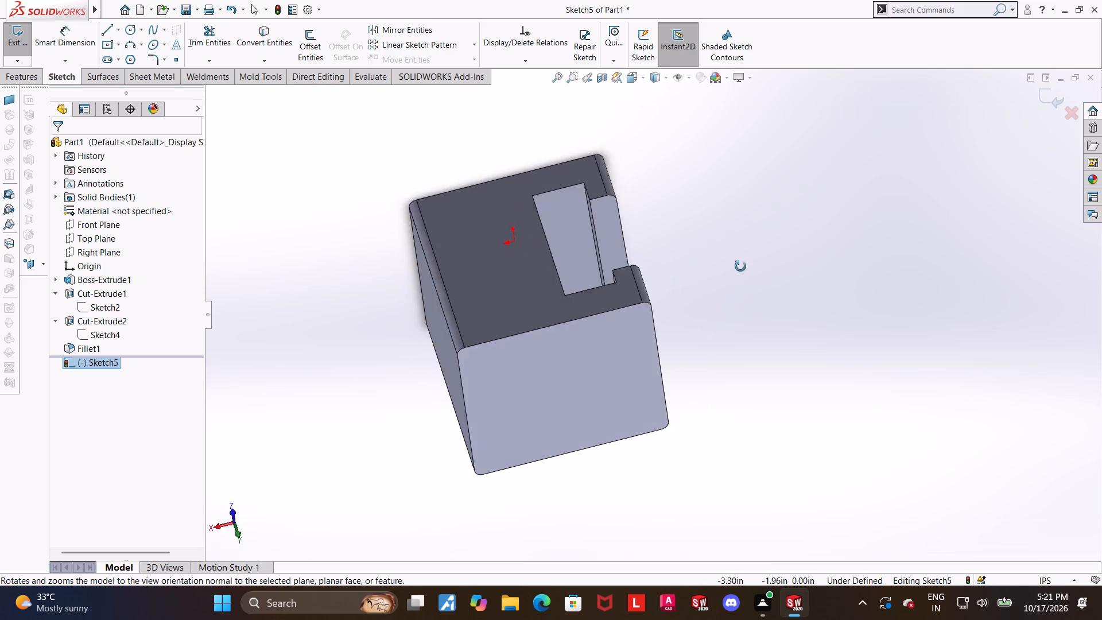
middle_click_drag(740, 266, 693, 157)
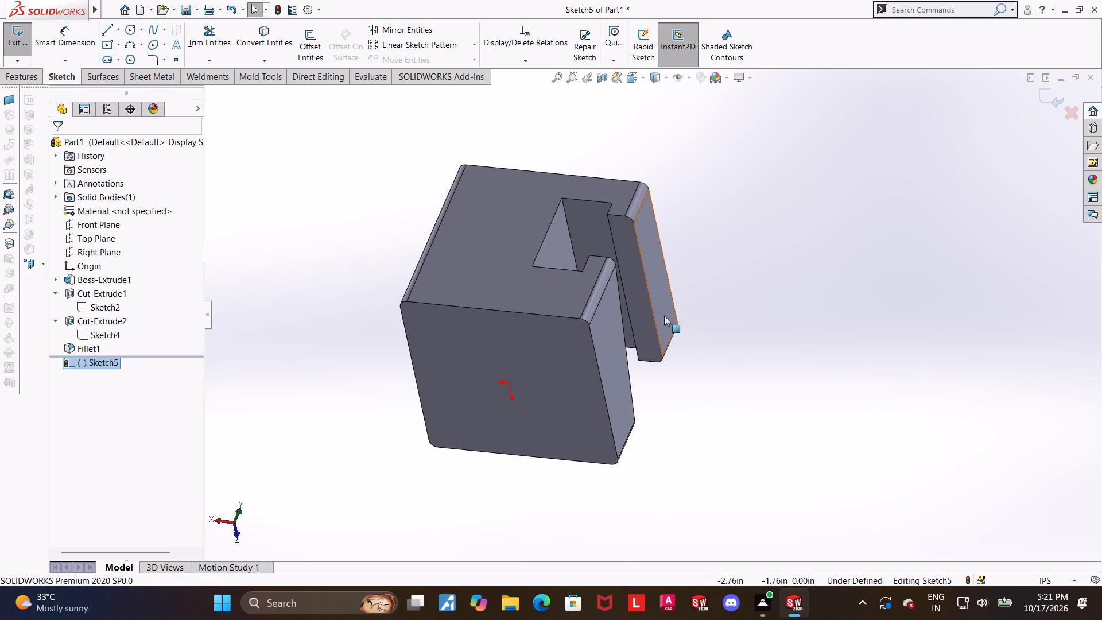
middle_click_drag(652, 337, 654, 316)
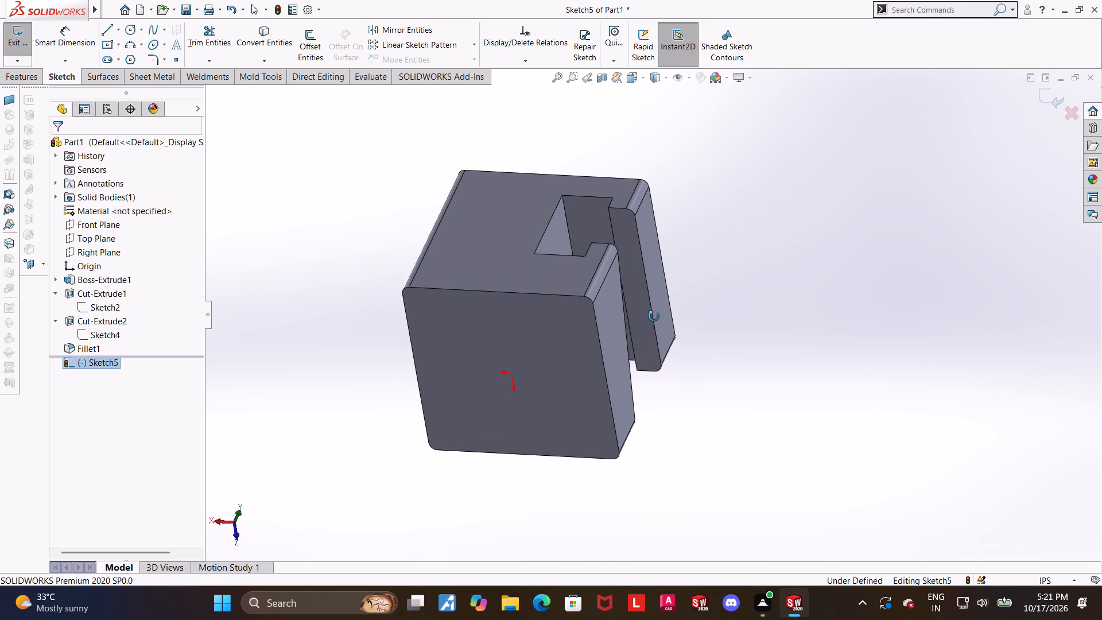
middle_click_drag(654, 316, 647, 272)
Orient the view squarely to the bottom face and switch the display style to Hidden Lines Visible.
left_click(632, 77)
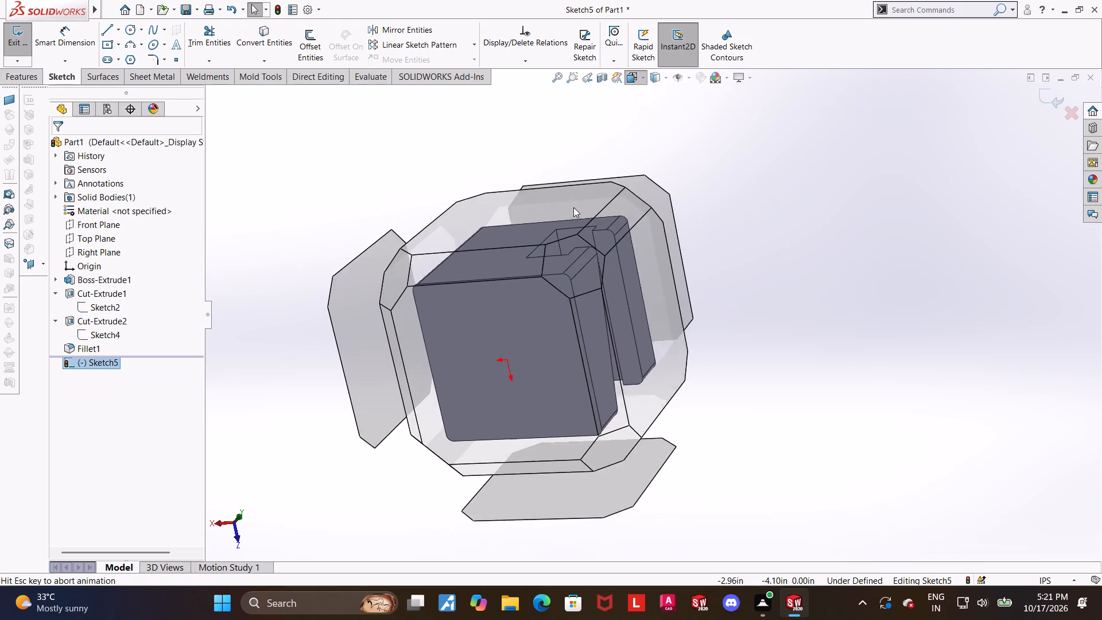
left_click(500, 383)
left_click(664, 79)
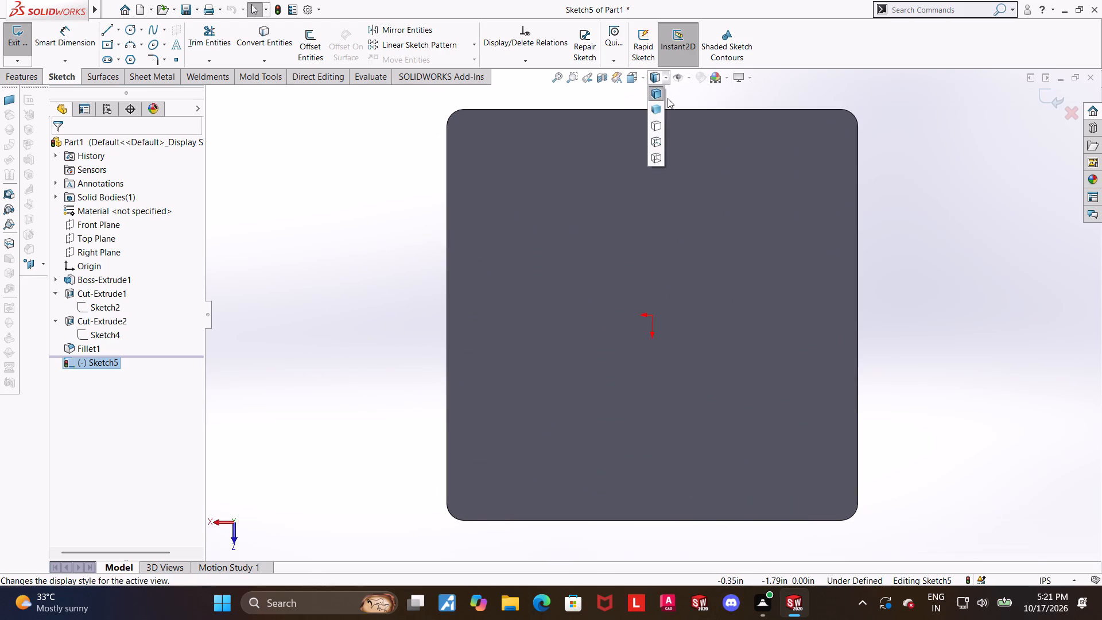
left_click(656, 140)
scroll(868, 281, "up", 2)
scroll(873, 331, "down", 1)
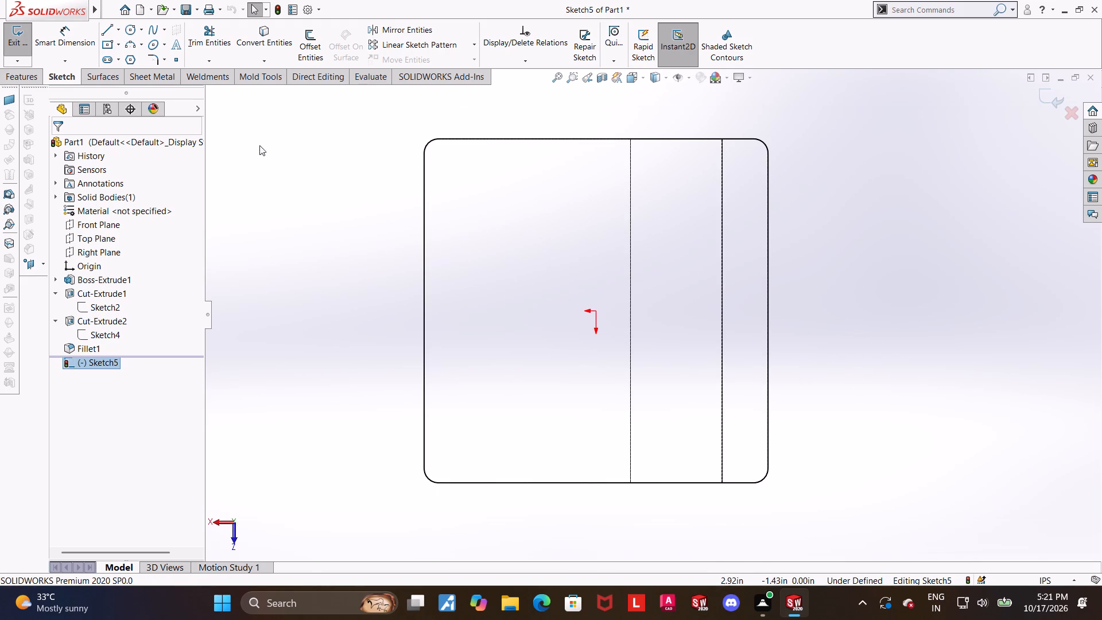
Sketch a circle of about 0.3 in radius on the bottom face, between the two hidden recess lines near one corner.
left_click(130, 29)
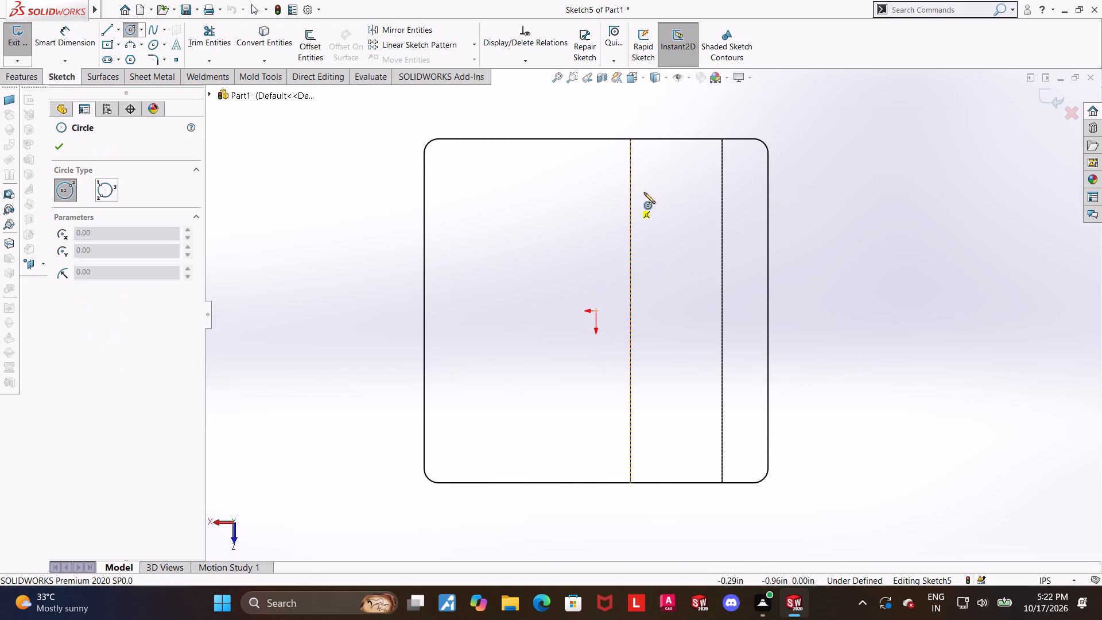
left_click(673, 217)
left_click(703, 201)
key("Escape")
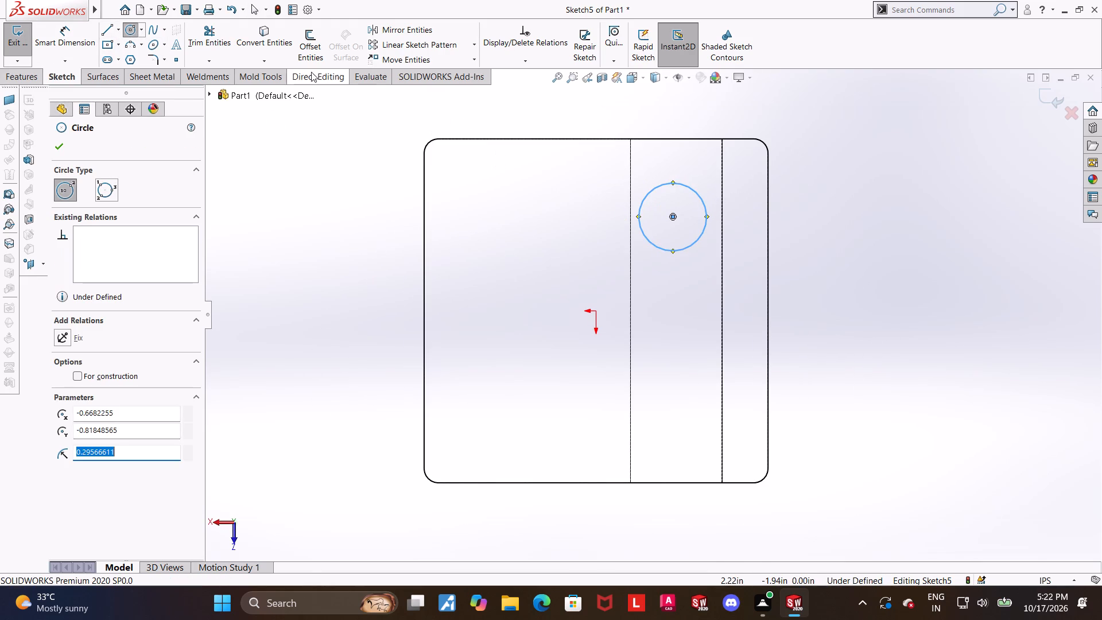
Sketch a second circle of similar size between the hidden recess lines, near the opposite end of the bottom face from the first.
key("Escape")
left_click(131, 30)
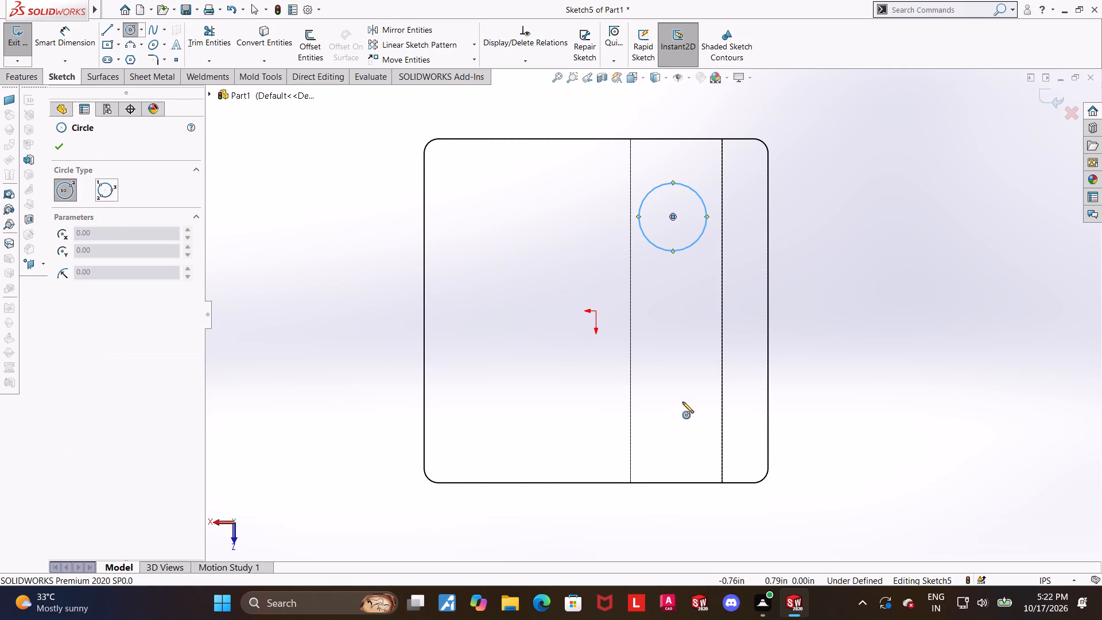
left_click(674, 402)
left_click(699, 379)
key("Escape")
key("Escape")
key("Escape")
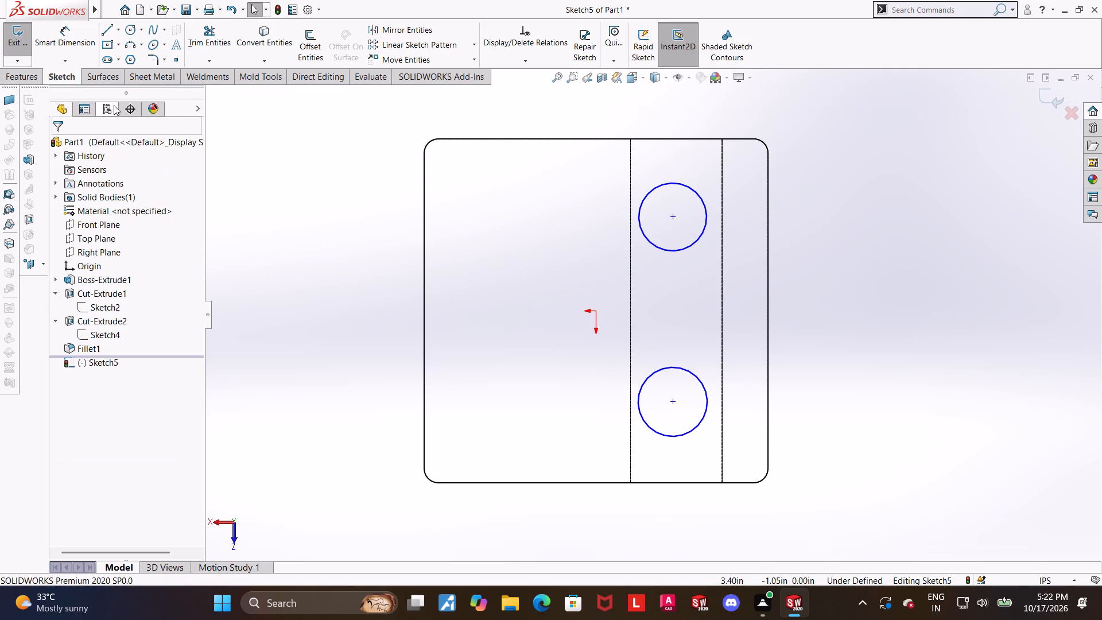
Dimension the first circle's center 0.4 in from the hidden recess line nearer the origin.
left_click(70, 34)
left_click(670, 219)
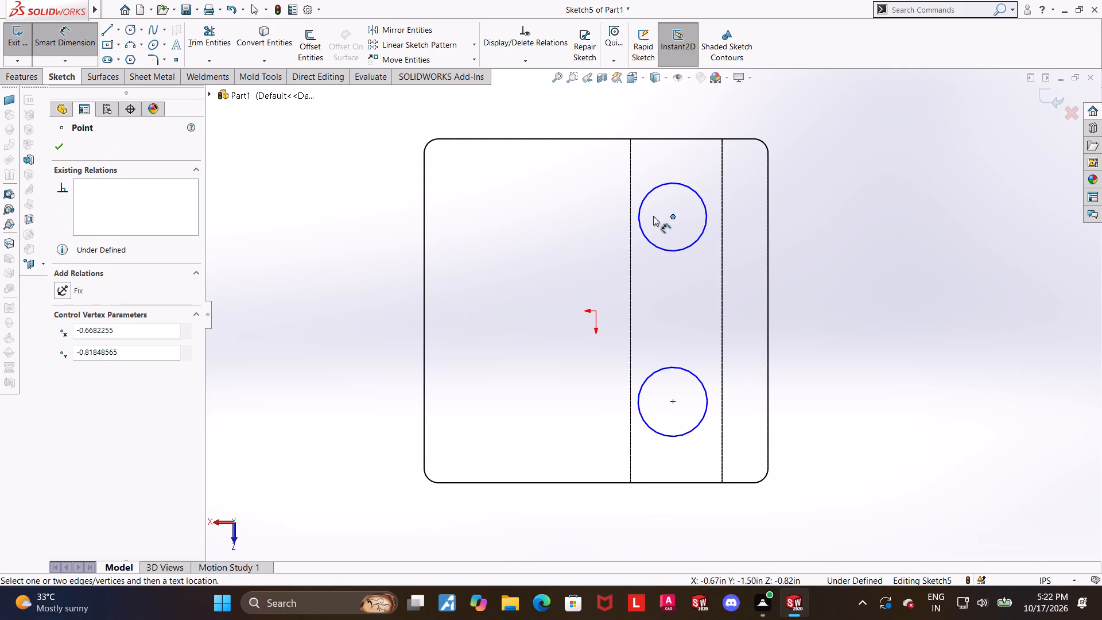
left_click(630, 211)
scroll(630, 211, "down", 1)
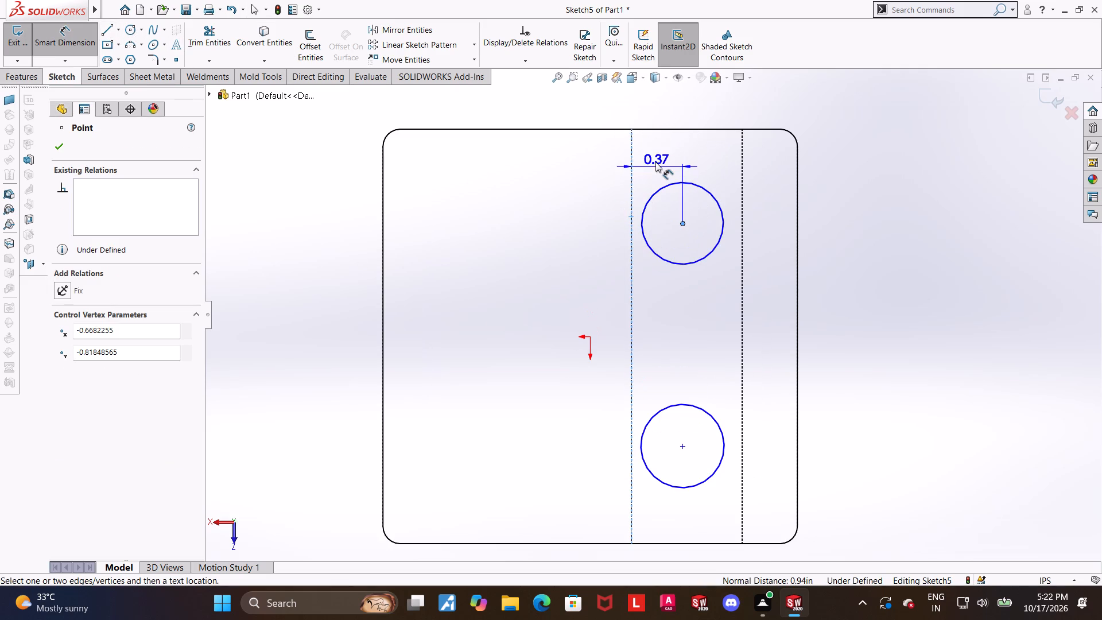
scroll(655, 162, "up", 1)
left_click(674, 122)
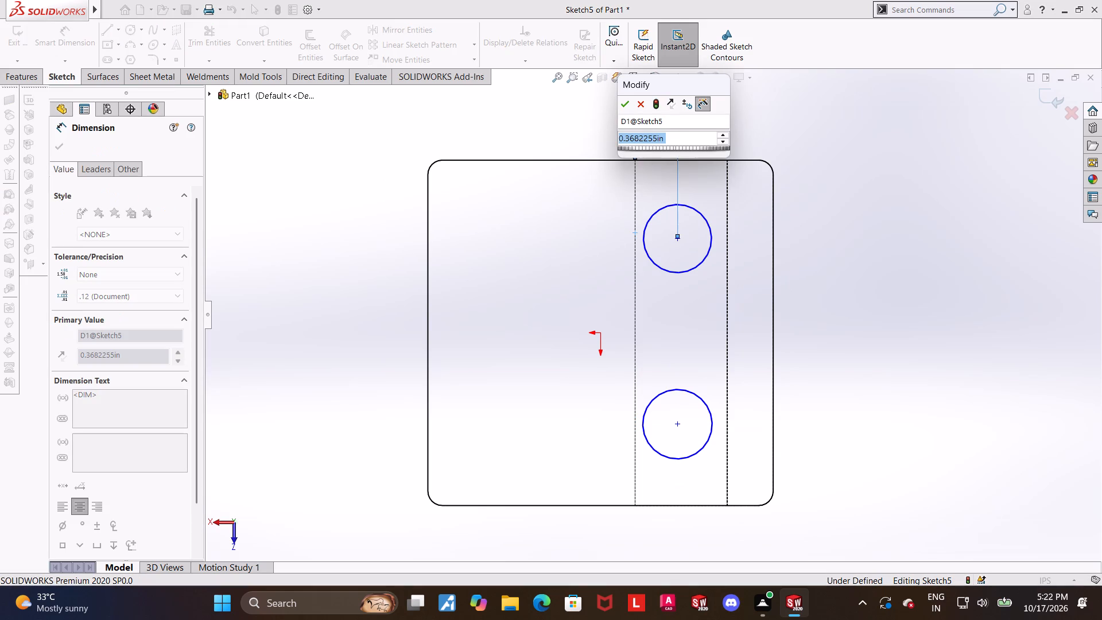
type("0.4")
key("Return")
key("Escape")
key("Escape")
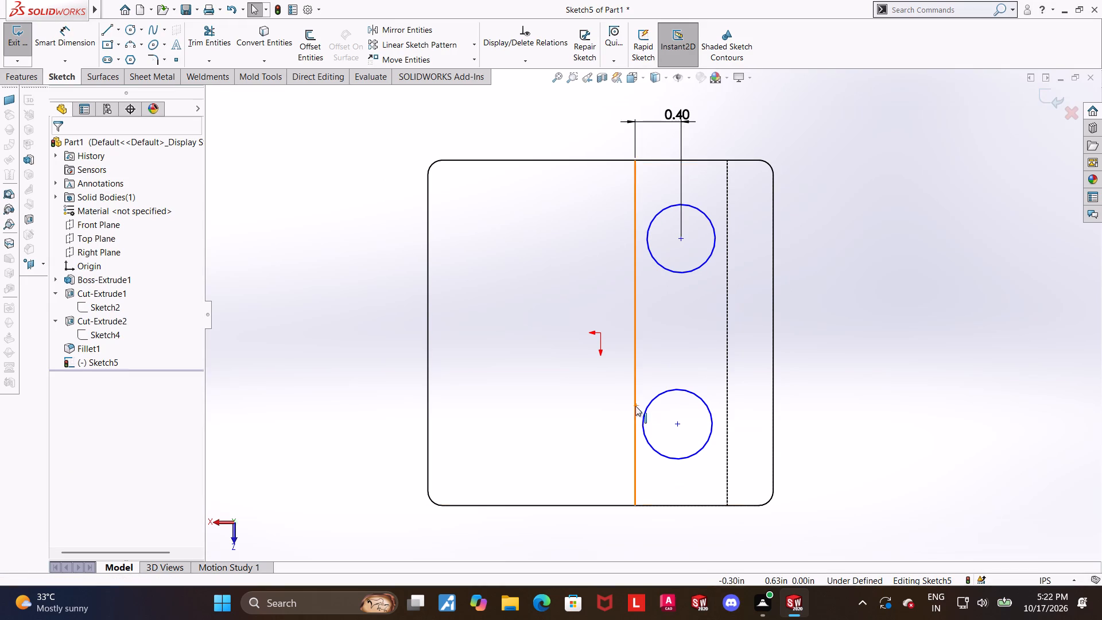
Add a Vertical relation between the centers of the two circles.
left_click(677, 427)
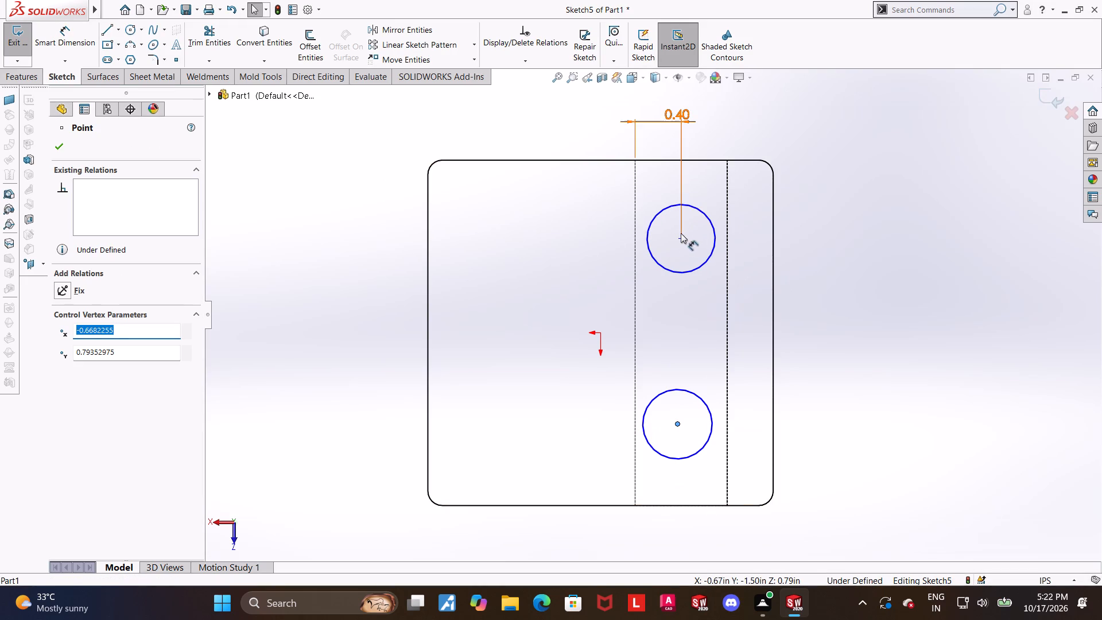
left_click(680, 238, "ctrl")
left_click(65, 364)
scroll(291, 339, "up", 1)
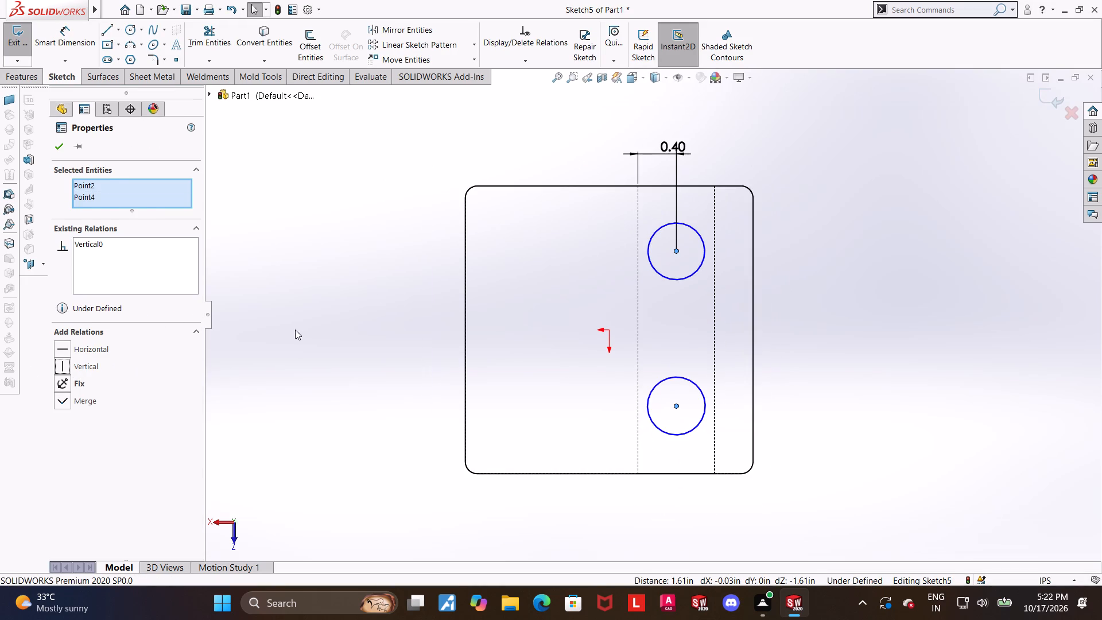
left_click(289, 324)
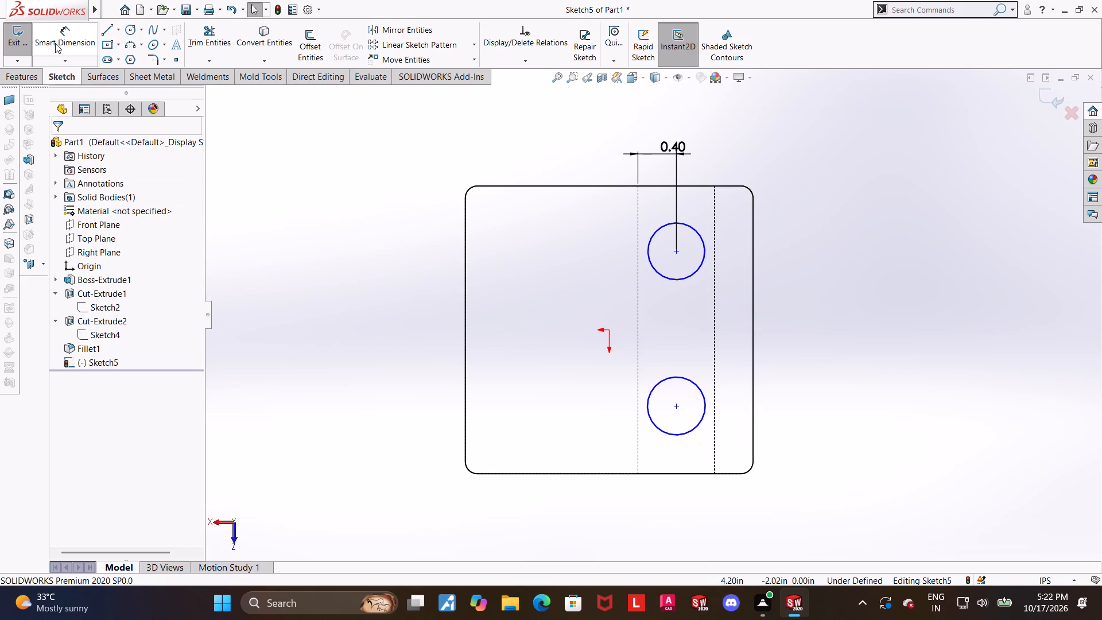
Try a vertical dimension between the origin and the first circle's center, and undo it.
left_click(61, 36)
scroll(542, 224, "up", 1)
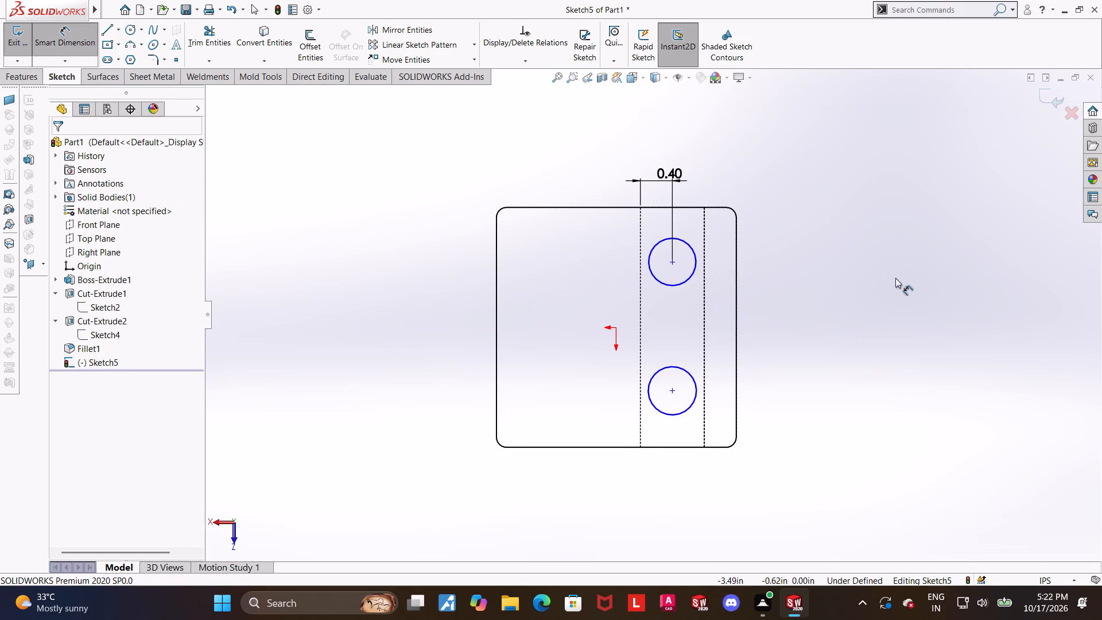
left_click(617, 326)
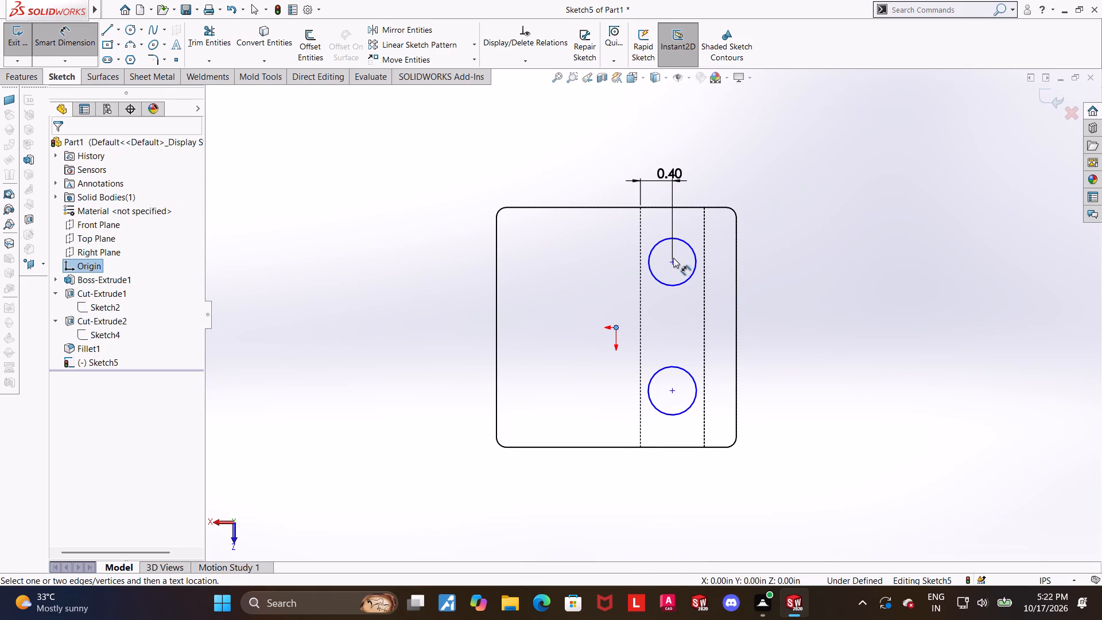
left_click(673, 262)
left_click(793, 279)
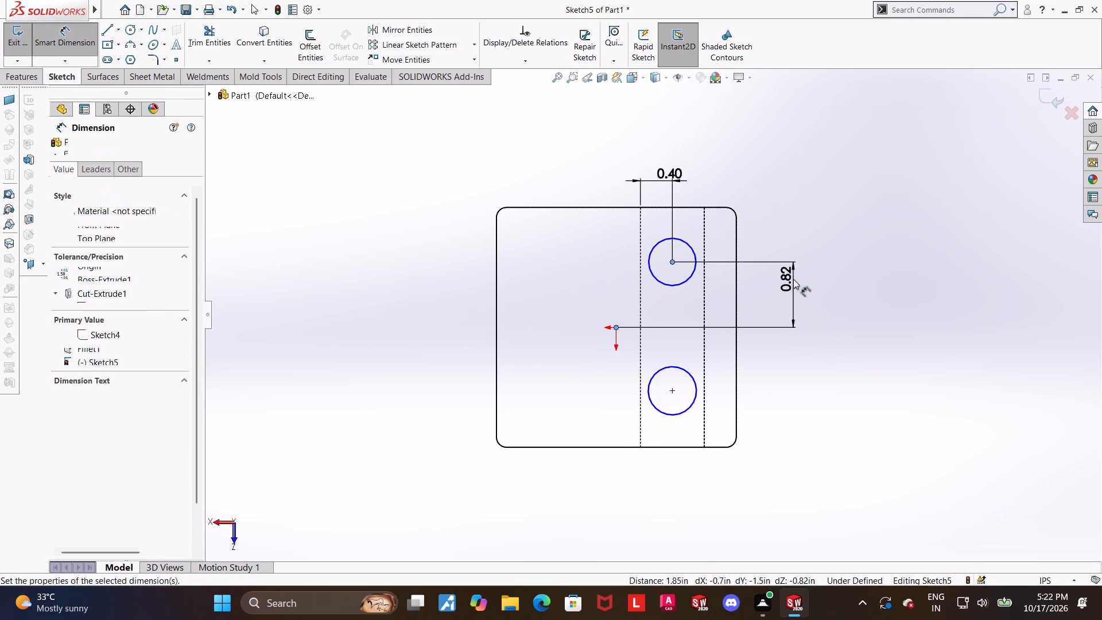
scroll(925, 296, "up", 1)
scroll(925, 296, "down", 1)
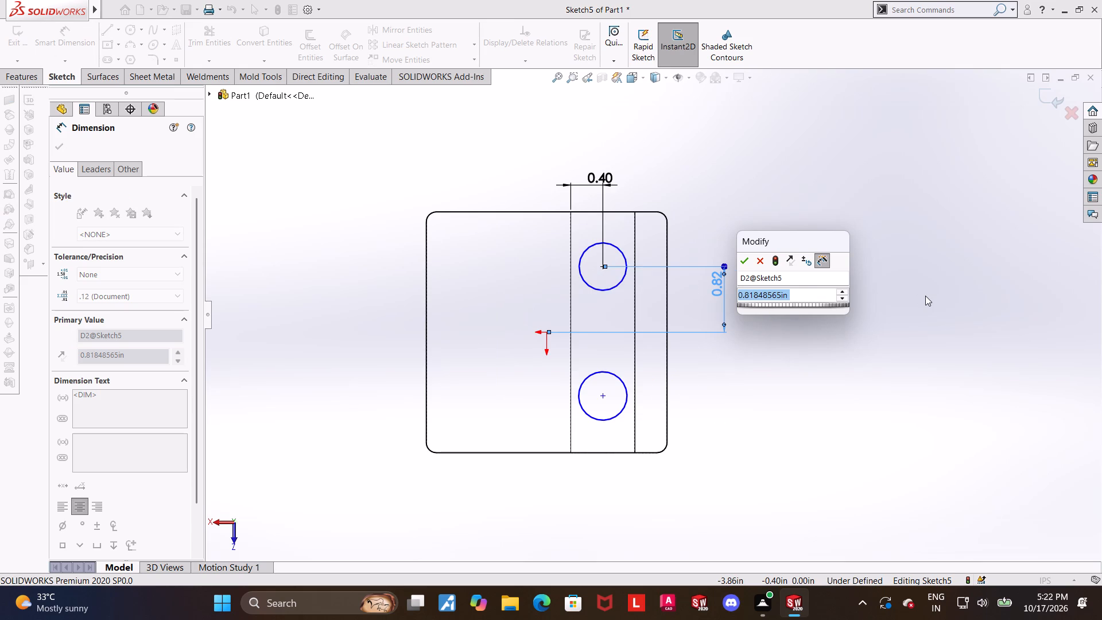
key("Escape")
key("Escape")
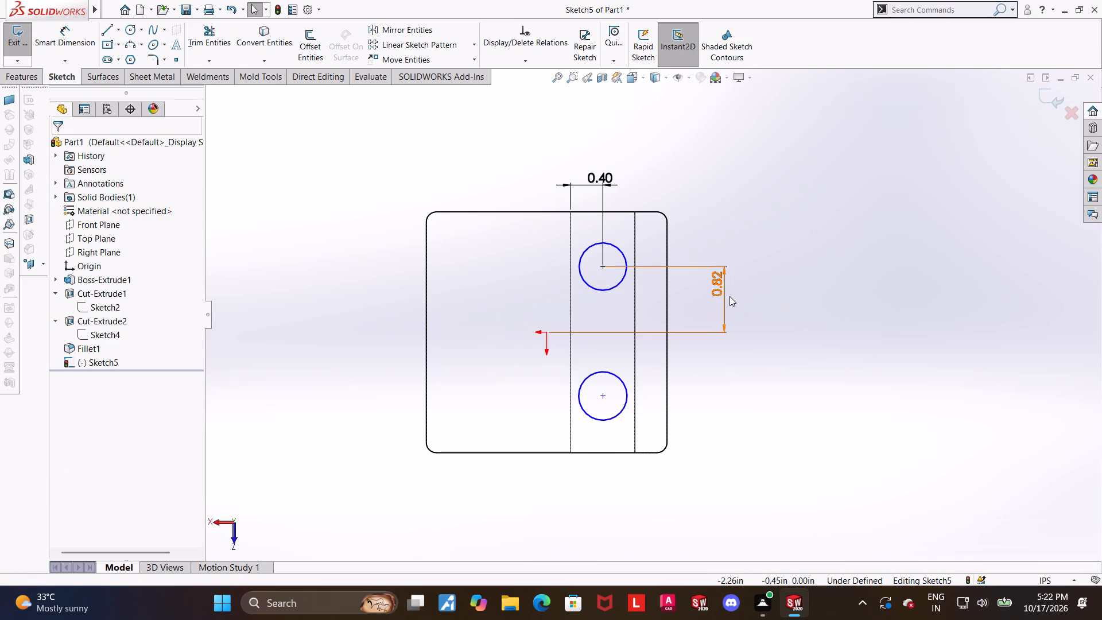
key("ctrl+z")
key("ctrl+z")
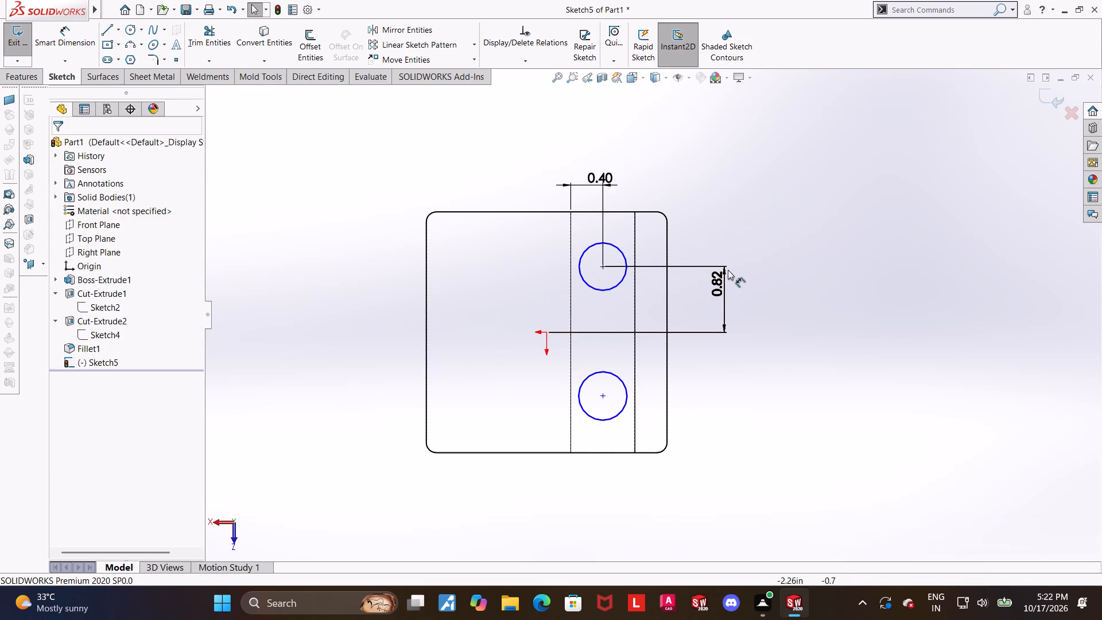
Exit the bottom-face sketch and switch the display style to Shaded With Edges.
left_click(1035, 106)
left_click(1041, 100)
middle_click_drag(866, 191, 693, 298)
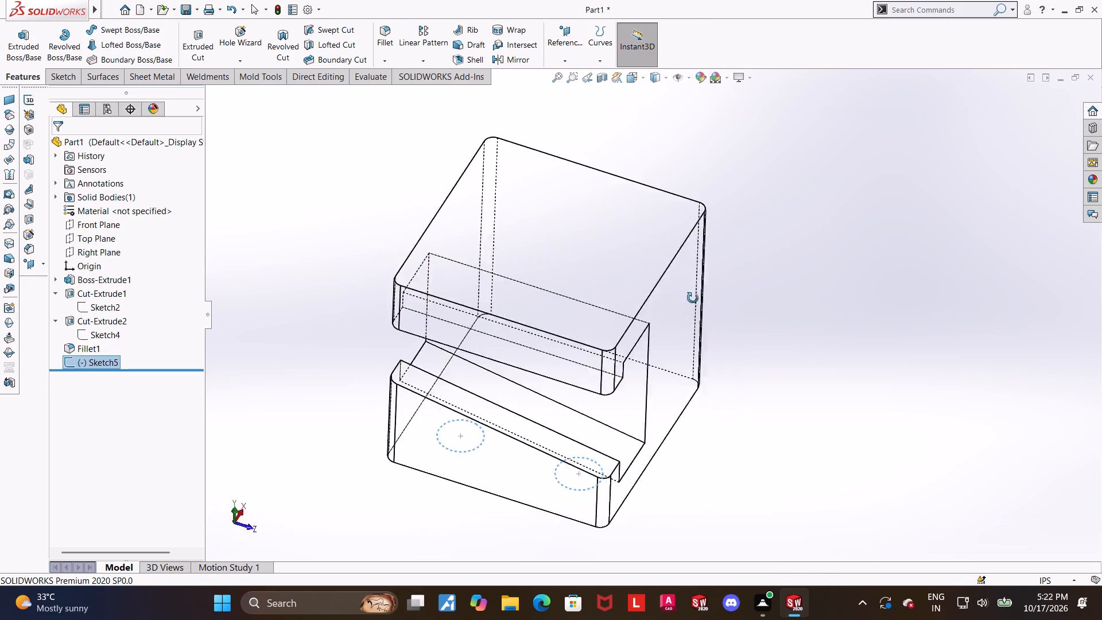
middle_click_drag(693, 298, 814, 133)
middle_click_drag(739, 355, 739, 206)
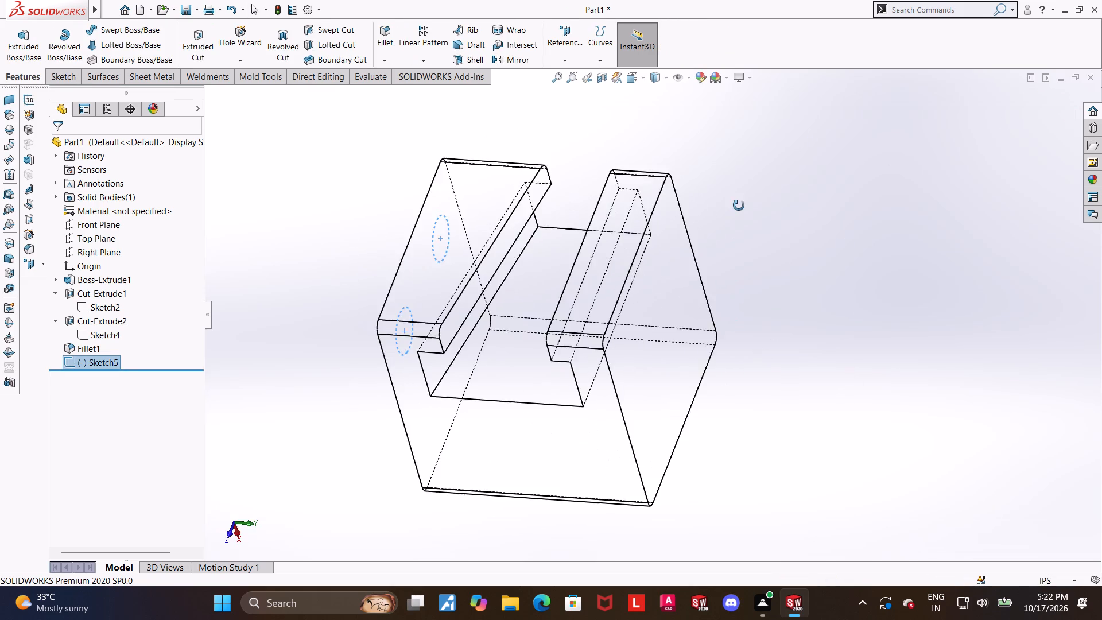
middle_click_drag(739, 206, 759, 129)
middle_click_drag(752, 170, 729, 180)
left_click(658, 78)
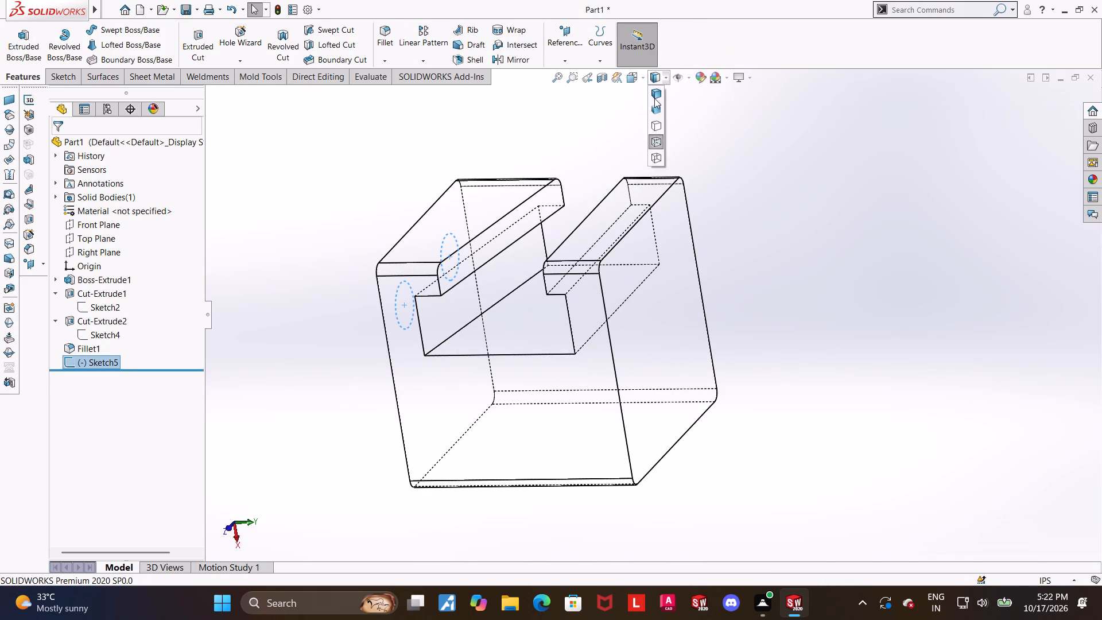
left_click(654, 98)
Delete the two-circle sketch on the bottom face.
middle_click_drag(549, 271, 534, 496)
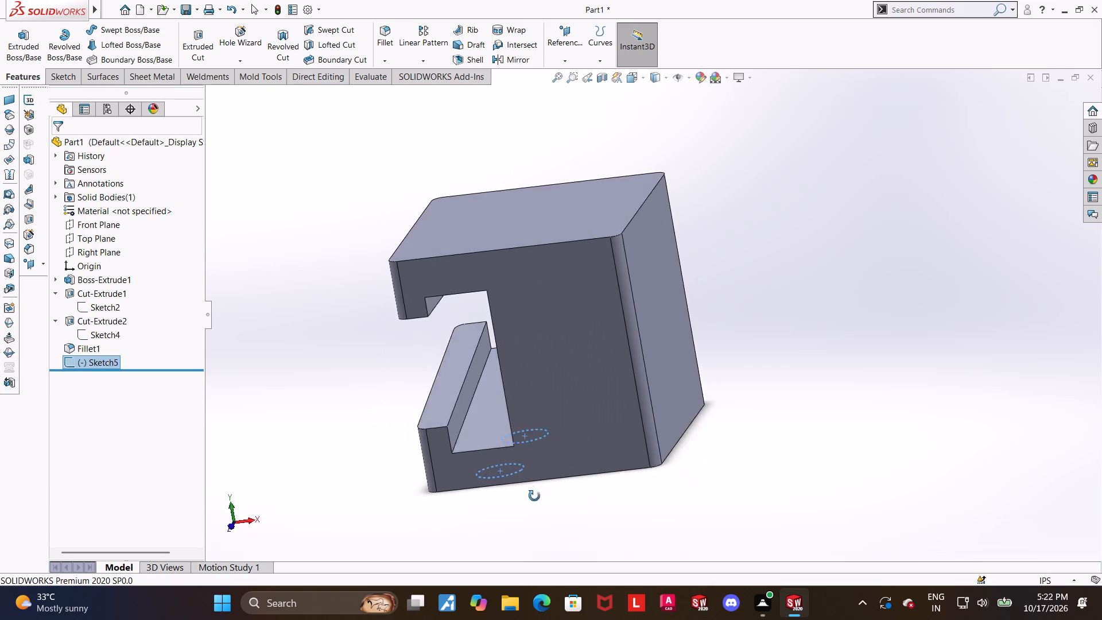
middle_click_drag(534, 496, 552, 507)
right_click(80, 359)
left_click(119, 440)
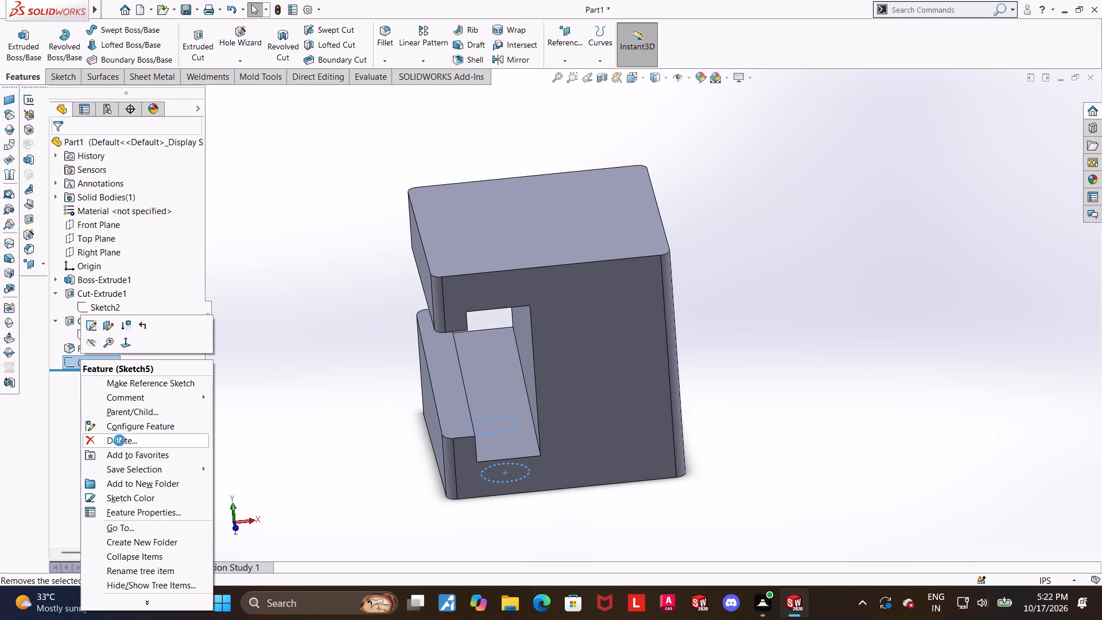
left_click(652, 220)
Start a new sketch on the cube's top face and view it face-on.
middle_click_drag(719, 238, 739, 261)
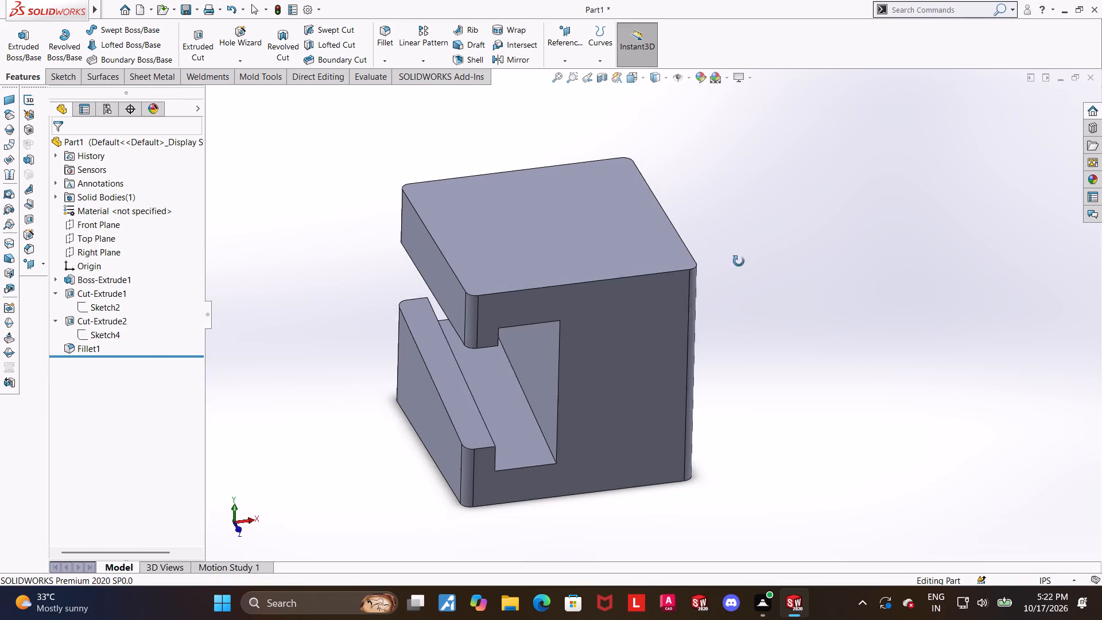
middle_click_drag(739, 261, 749, 277)
left_click(525, 233)
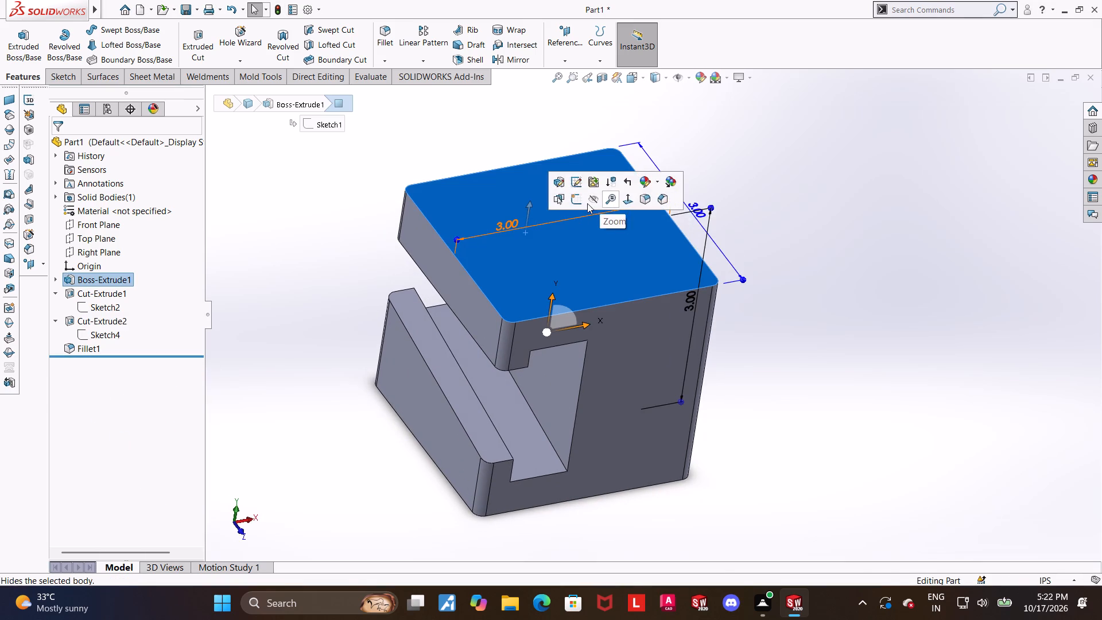
left_click(574, 202)
left_click(90, 364)
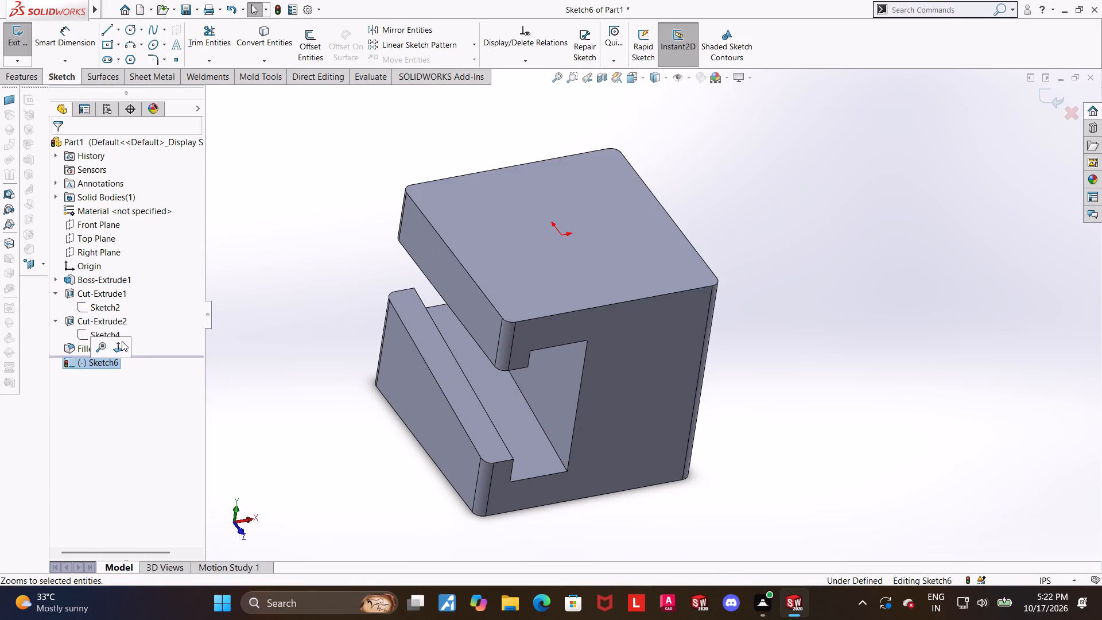
left_click(122, 341)
Sketch a circle about 0.75 in in diameter near the top face's back corner on the recess-opening side.
scroll(364, 336, "up", 3)
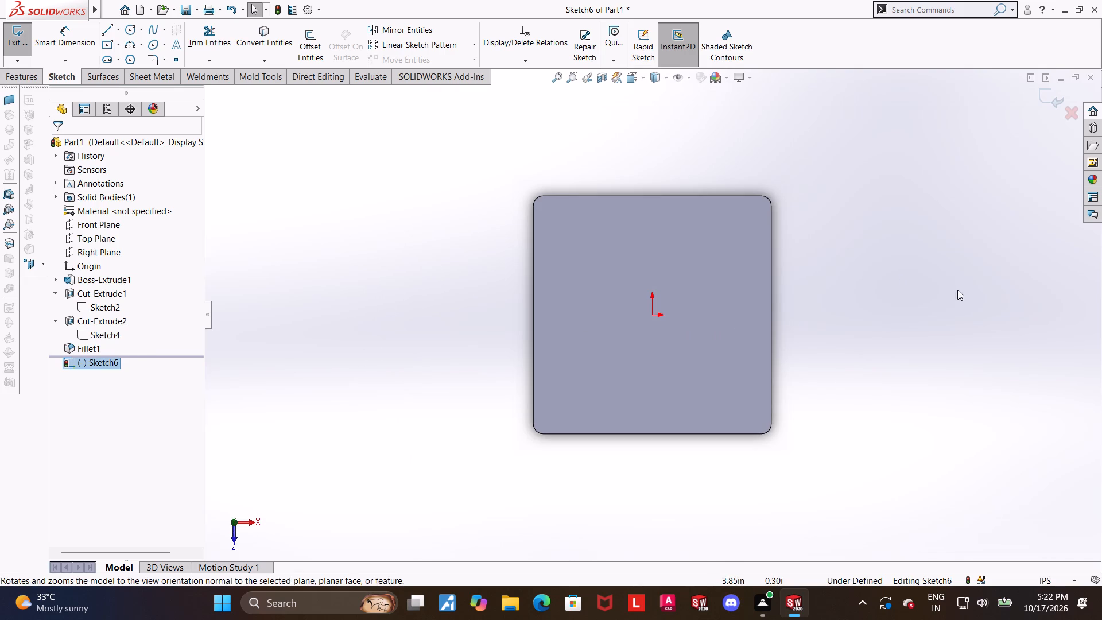
left_click(127, 31)
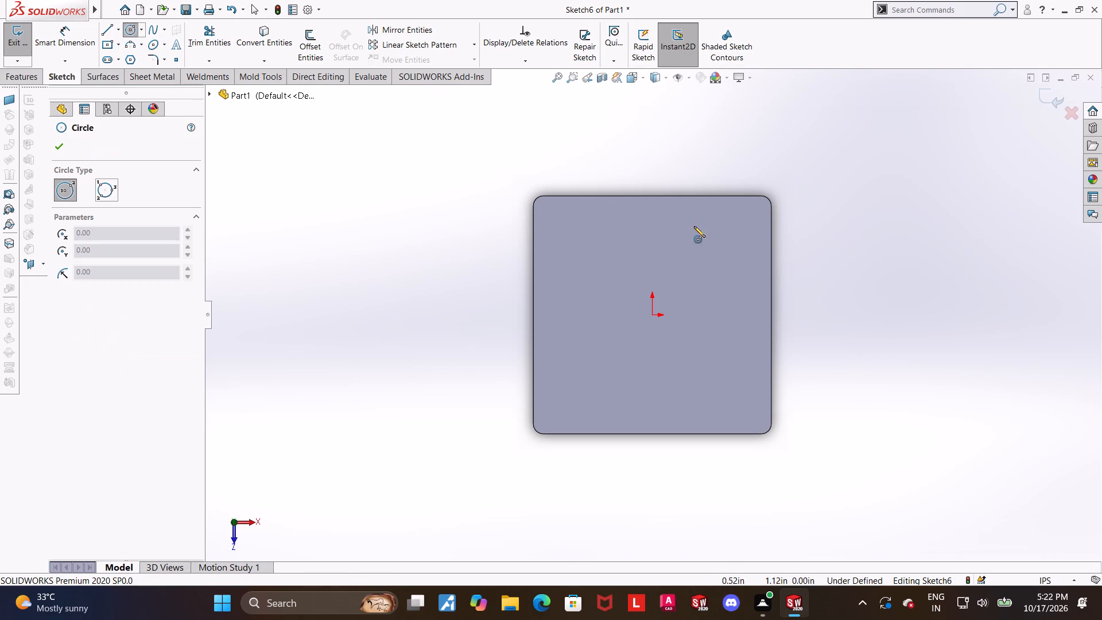
left_click(580, 240)
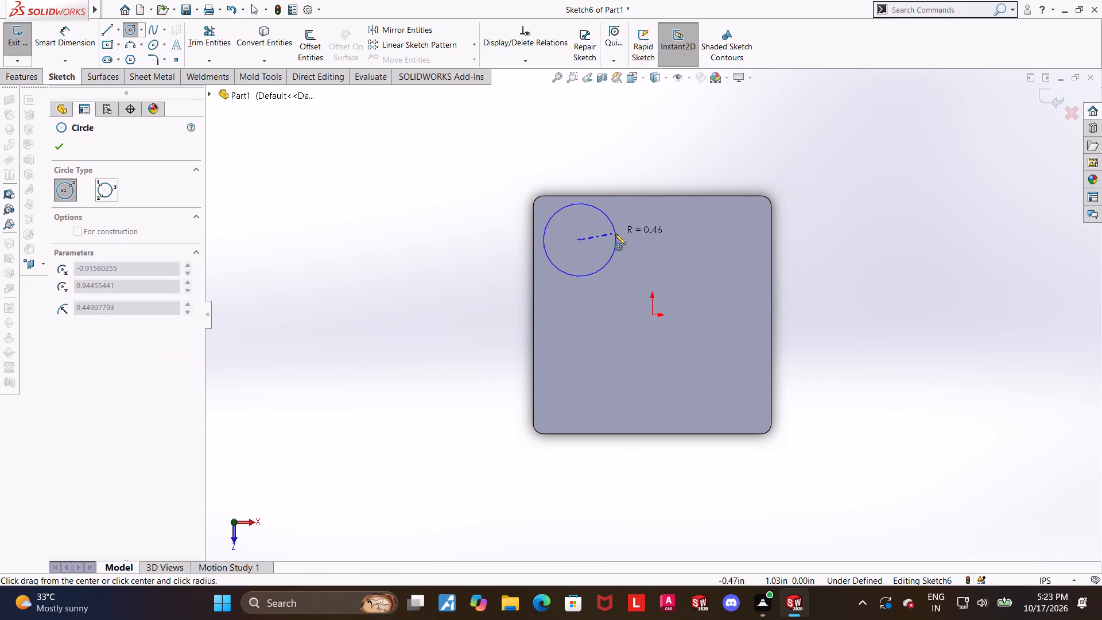
left_click(610, 238)
key("Escape")
Dimension the circle's diameter as 0.5 in.
left_click(75, 39)
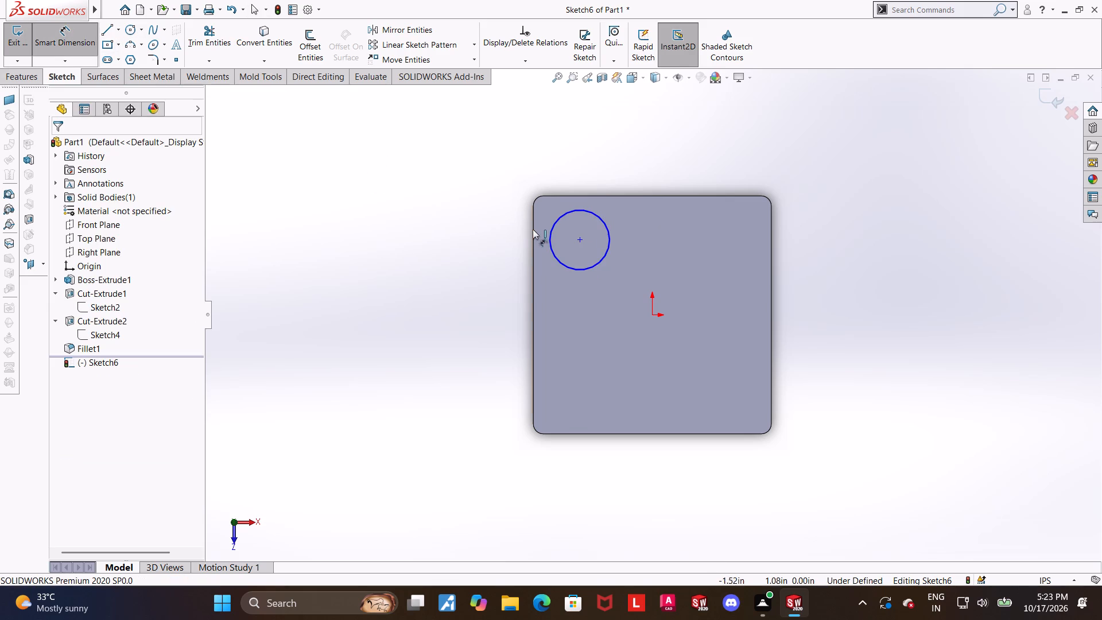
left_click(608, 228)
left_click(624, 229)
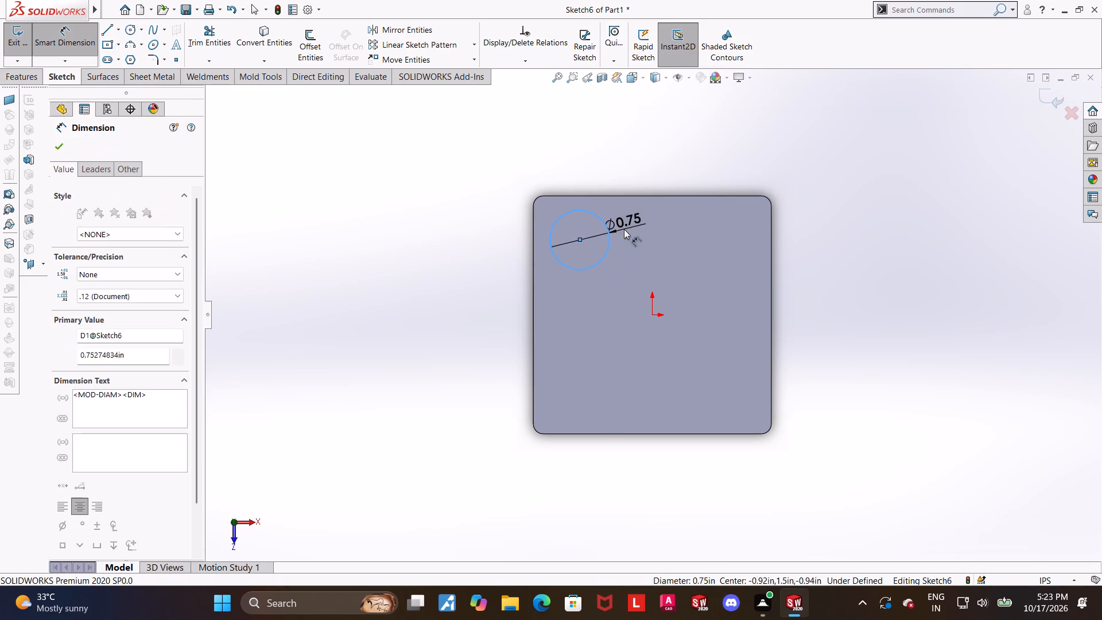
type("0.5")
key("Return")
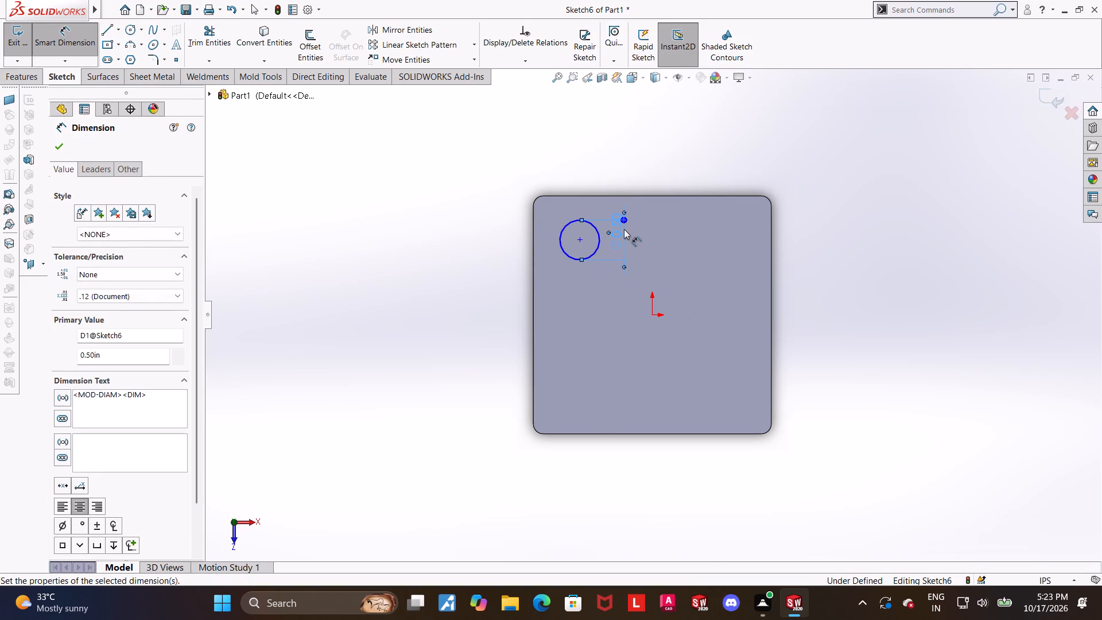
key("Escape")
Dimension the circle's center 0.75 in from the back edge of the top face.
scroll(743, 501, "up", 1)
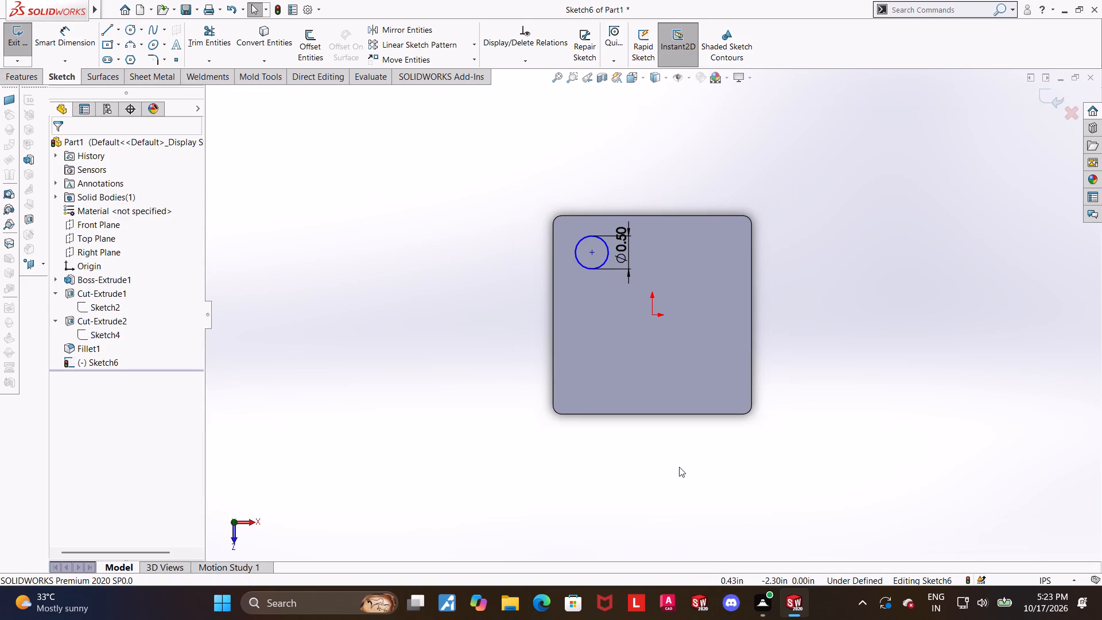
scroll(668, 491, "down", 1)
scroll(730, 188, "down", 2)
left_click(69, 25)
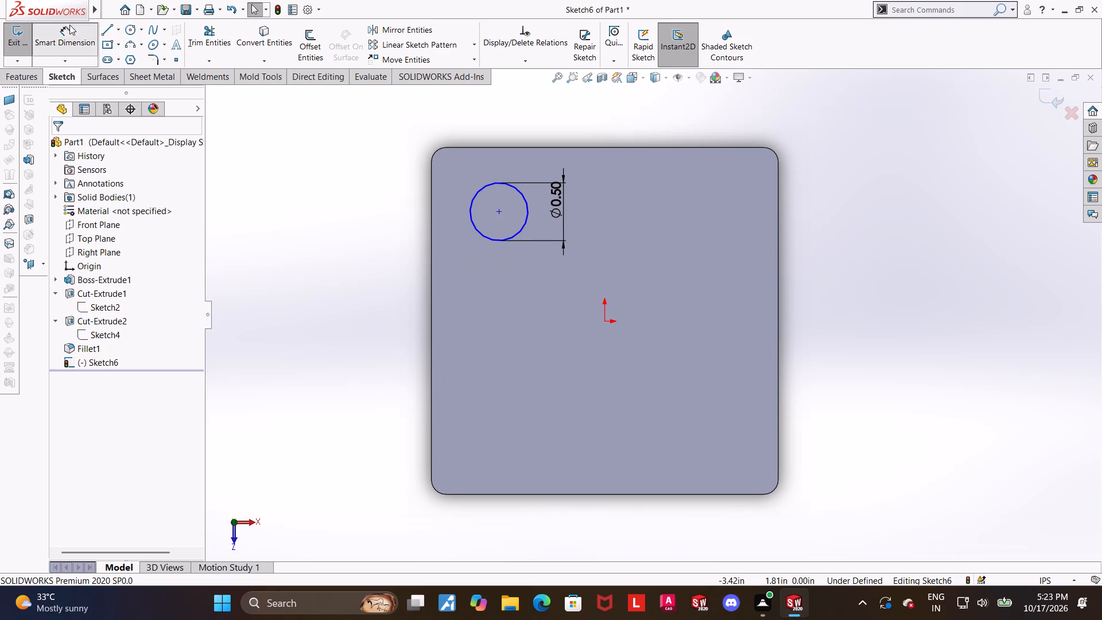
left_click(501, 211)
left_click(510, 146)
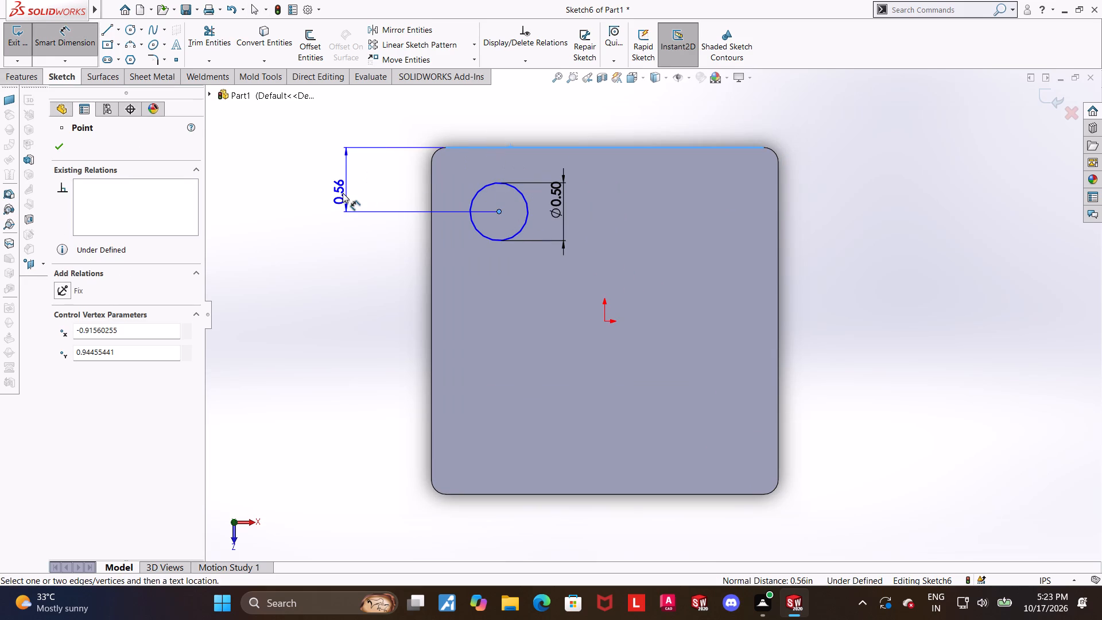
left_click(343, 193)
type("0.75")
key("Return")
key("Escape")
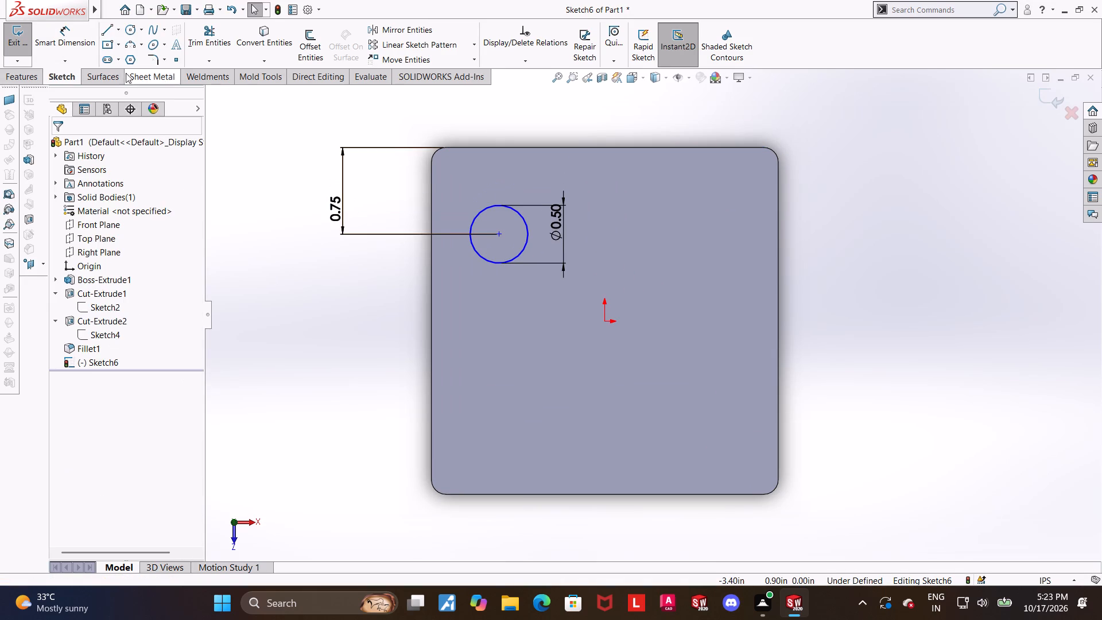
Dimension the circle's center 0.8 in from the recess-opening side edge of the top face.
left_click(69, 30)
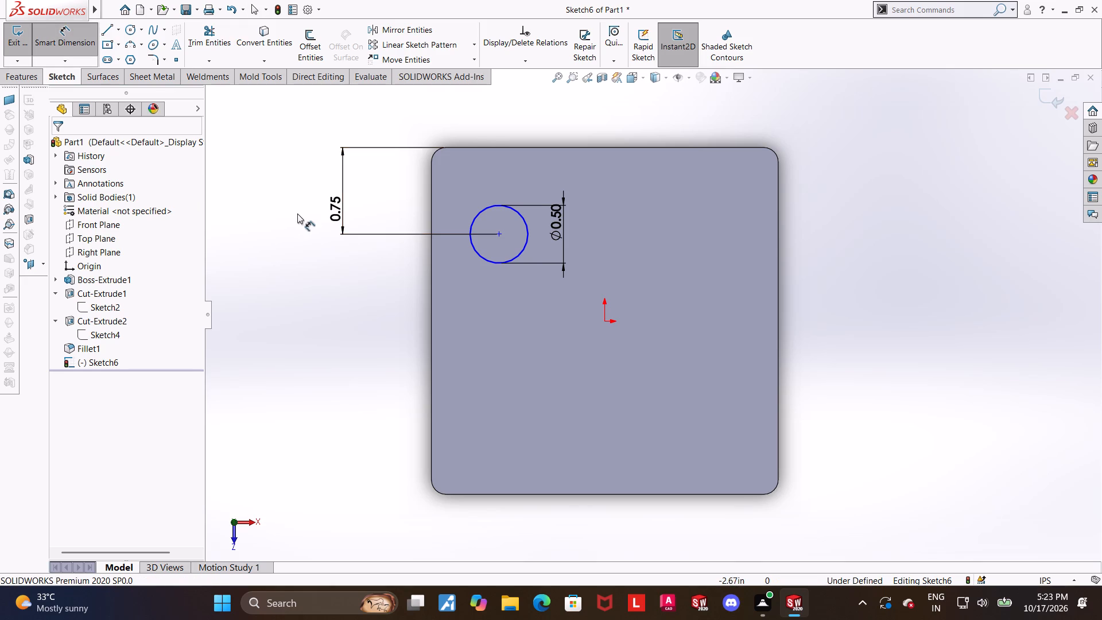
left_click(498, 235)
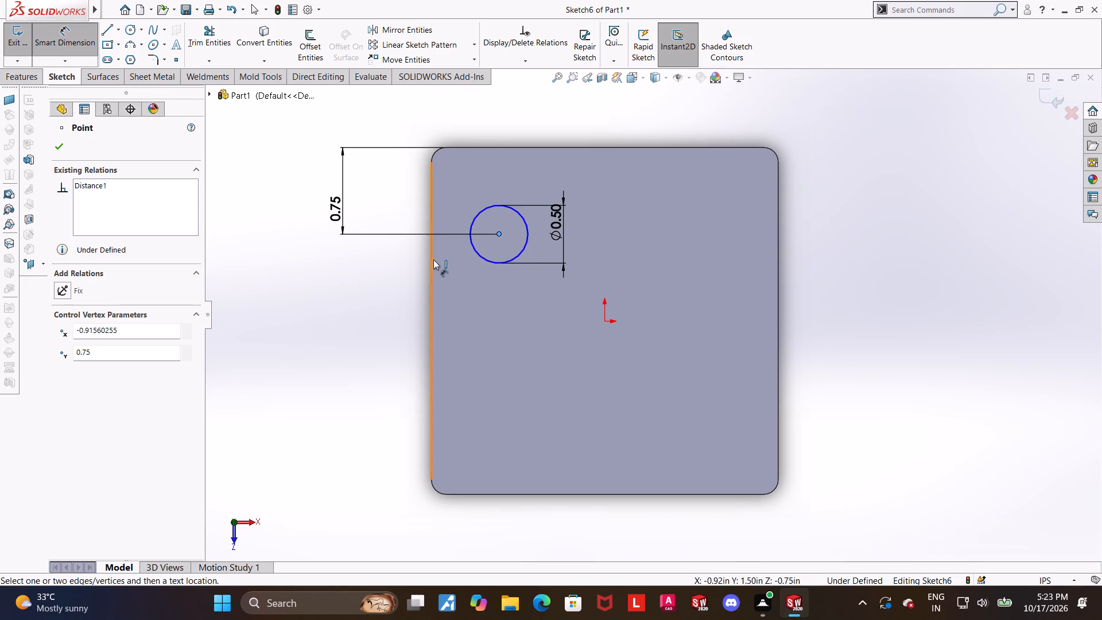
left_click(433, 259)
scroll(467, 173, "up", 1)
left_click(482, 131)
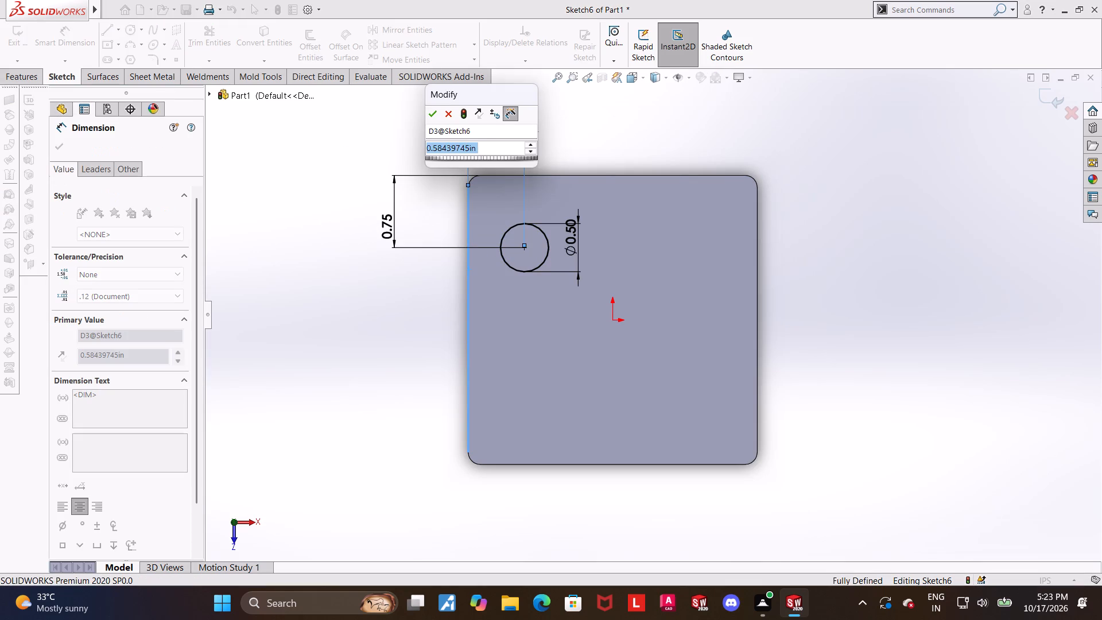
type("0.")
key("8")
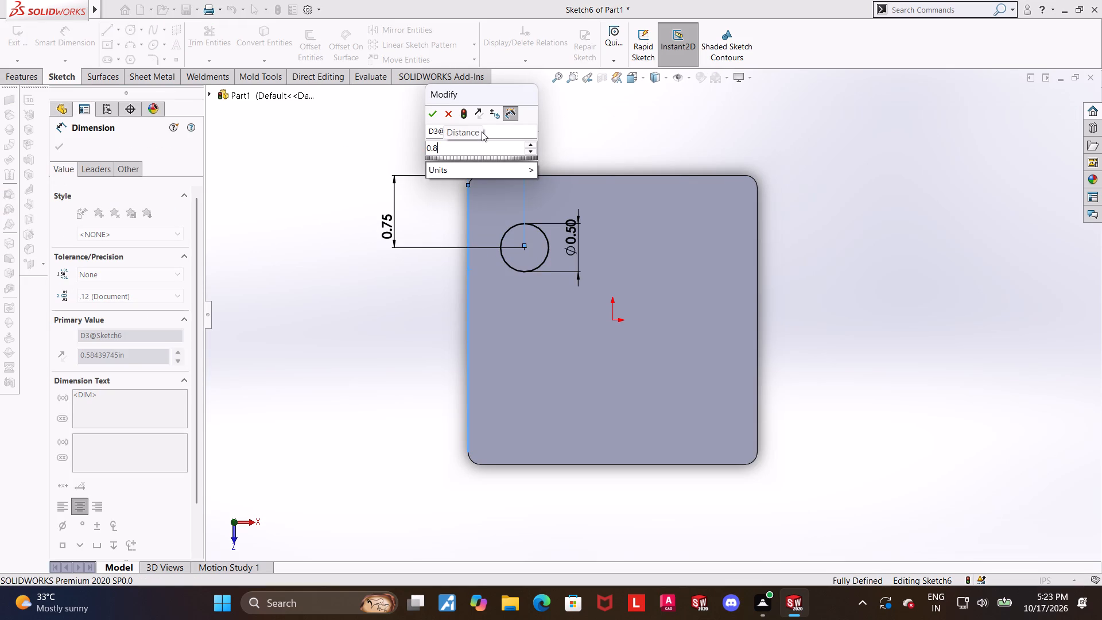
key("Return")
key("Escape")
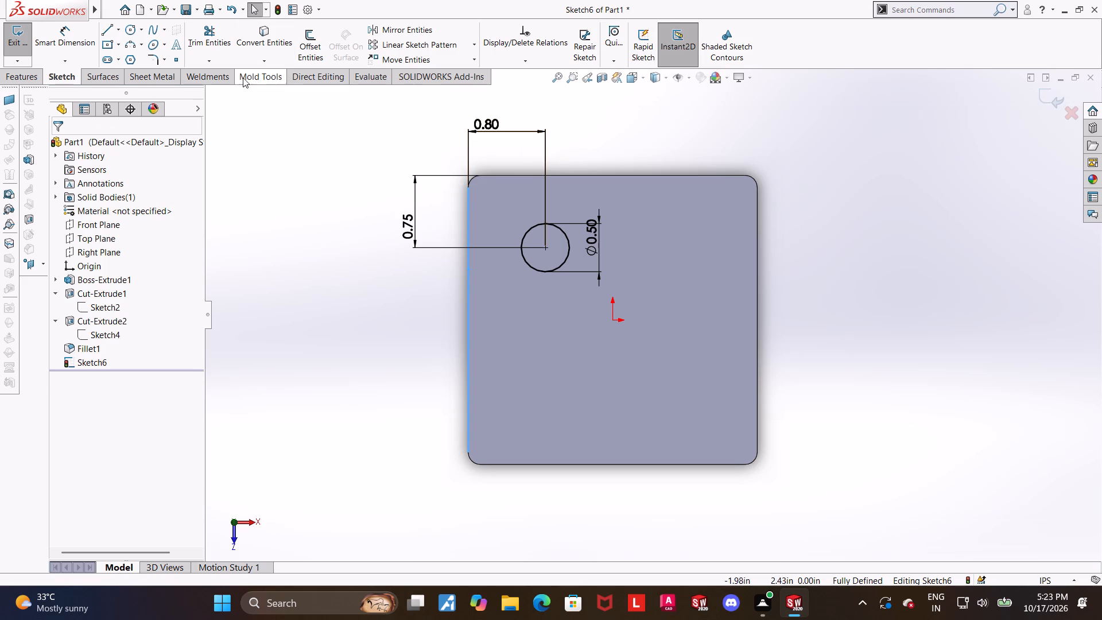
Sketch a second circle near the front corner, its center in line with and about 1.54 in from the first circle's center.
left_click(133, 31)
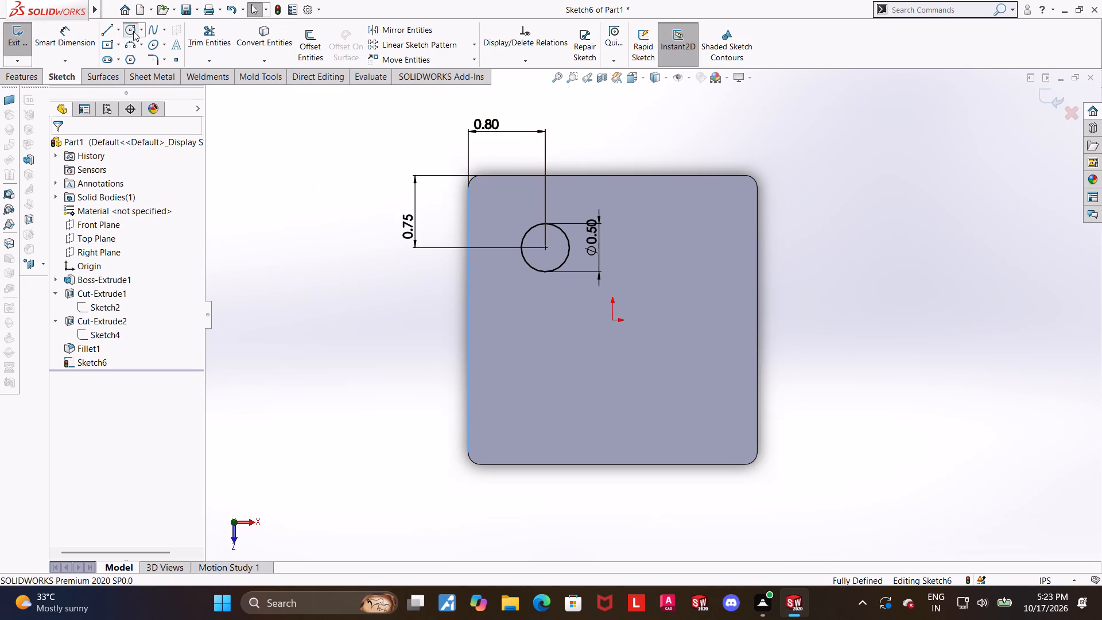
left_click(542, 396)
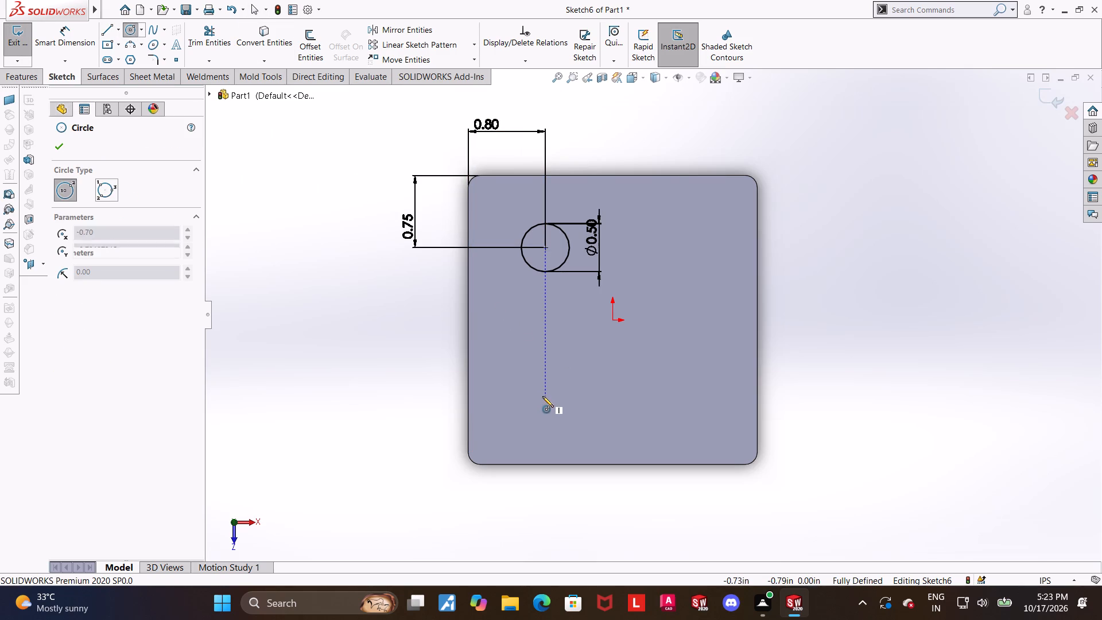
left_click(583, 377)
key("Escape")
key("Escape")
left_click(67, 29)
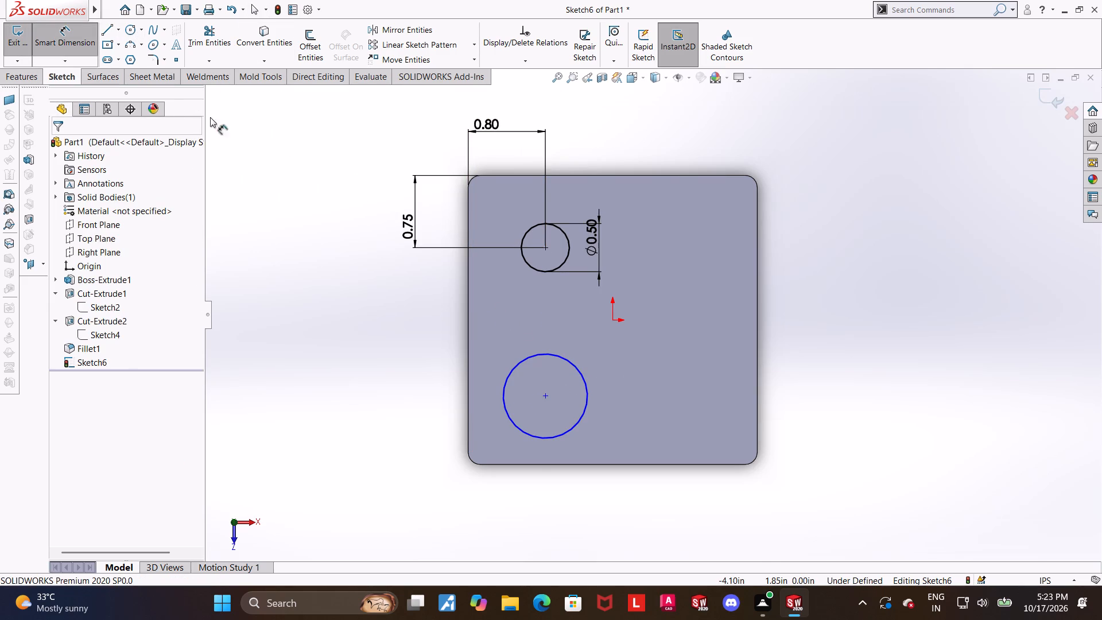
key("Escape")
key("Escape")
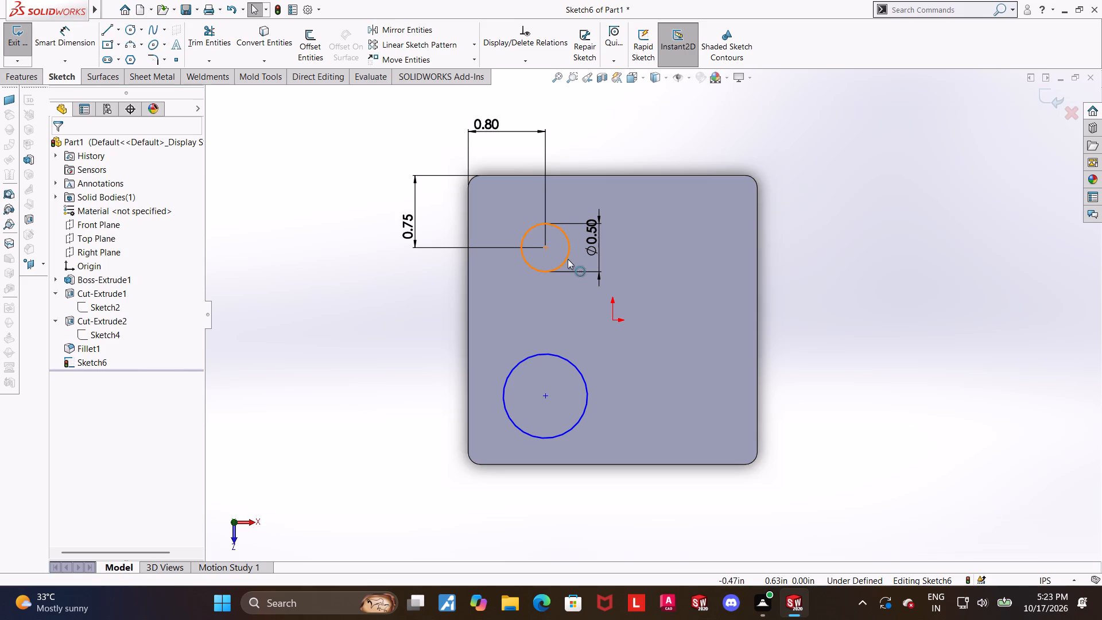
Apply an Equal relation between the 0.5 in circle and the second circle.
left_click(568, 259)
left_click(575, 367, "ctrl")
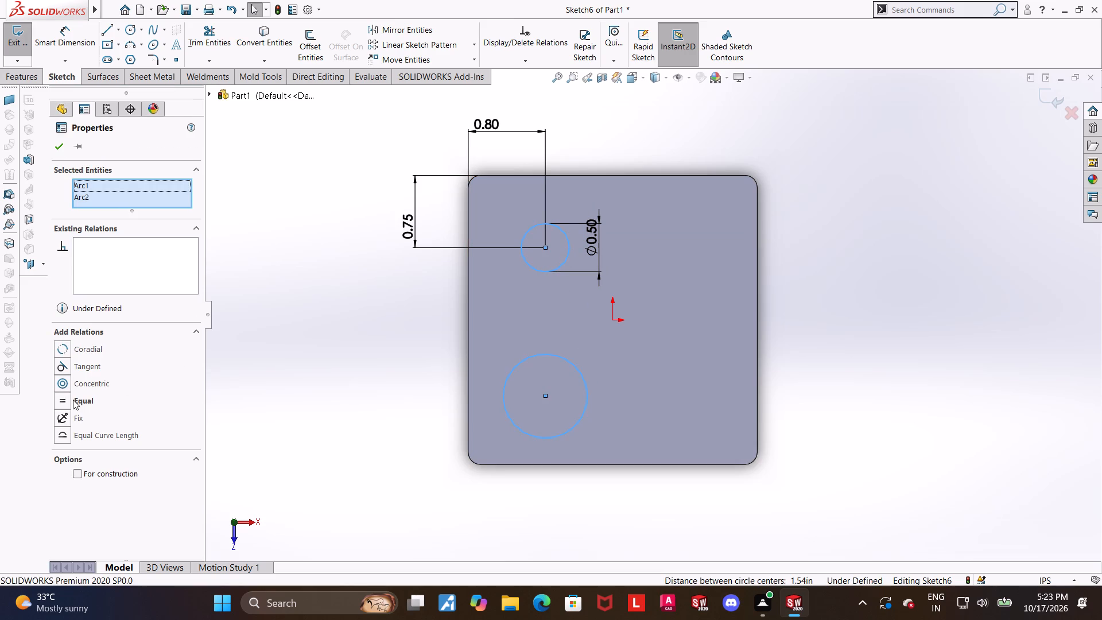
left_click(67, 401)
key("Escape")
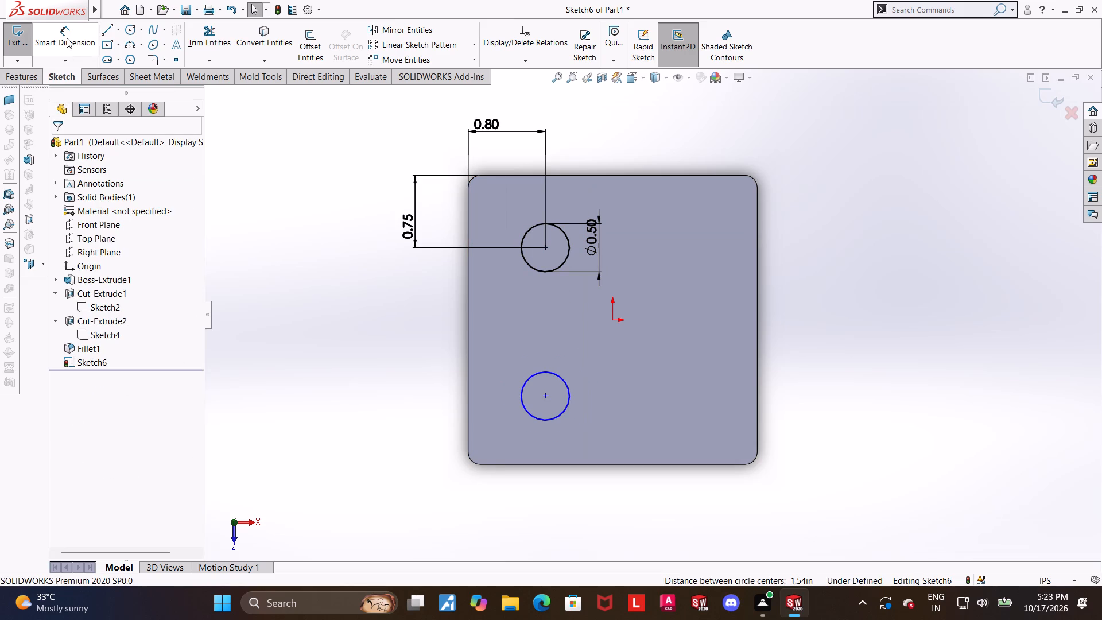
Dimension the second circle's center 0.75 in from the front edge of the top face.
left_click(67, 37)
scroll(678, 381, "up", 1)
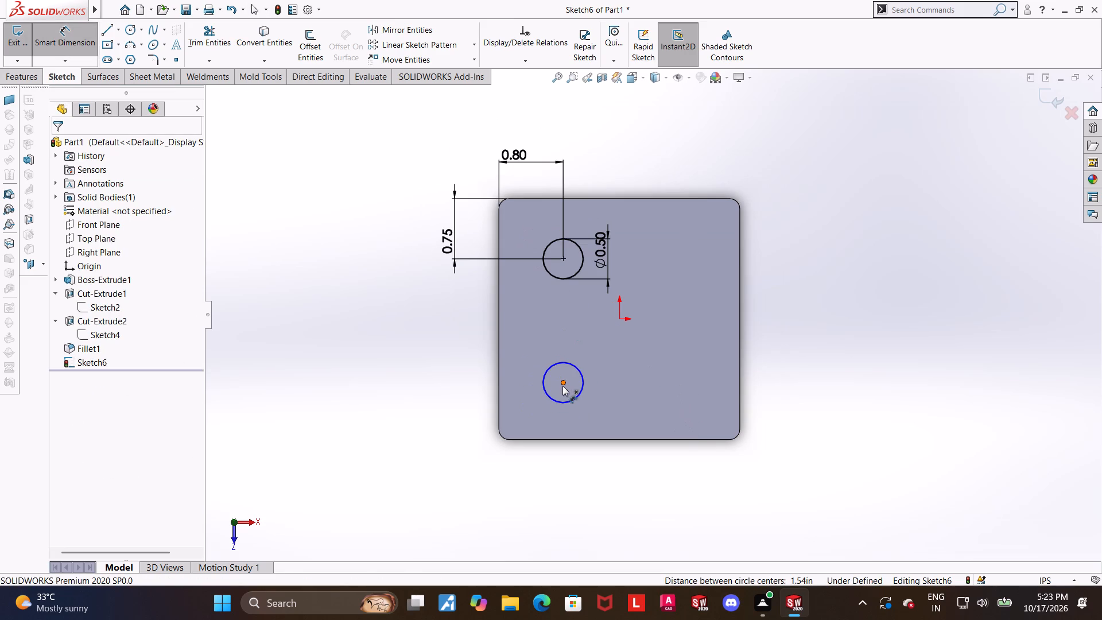
left_click(562, 386)
left_click(556, 436)
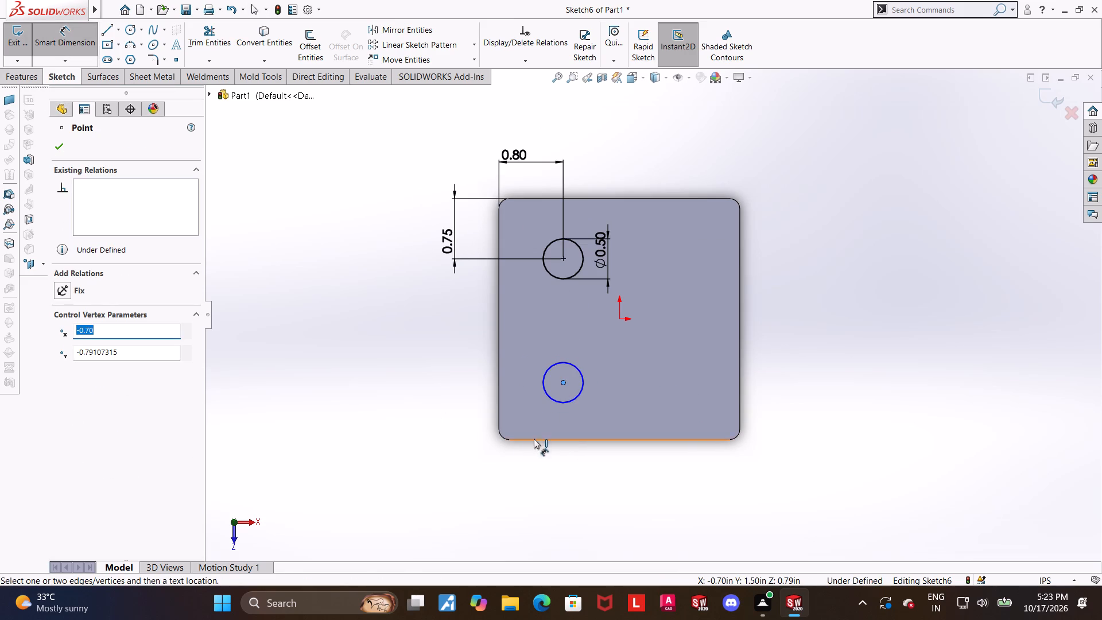
left_click(535, 440)
left_click(447, 412)
type("0.75")
key("Return")
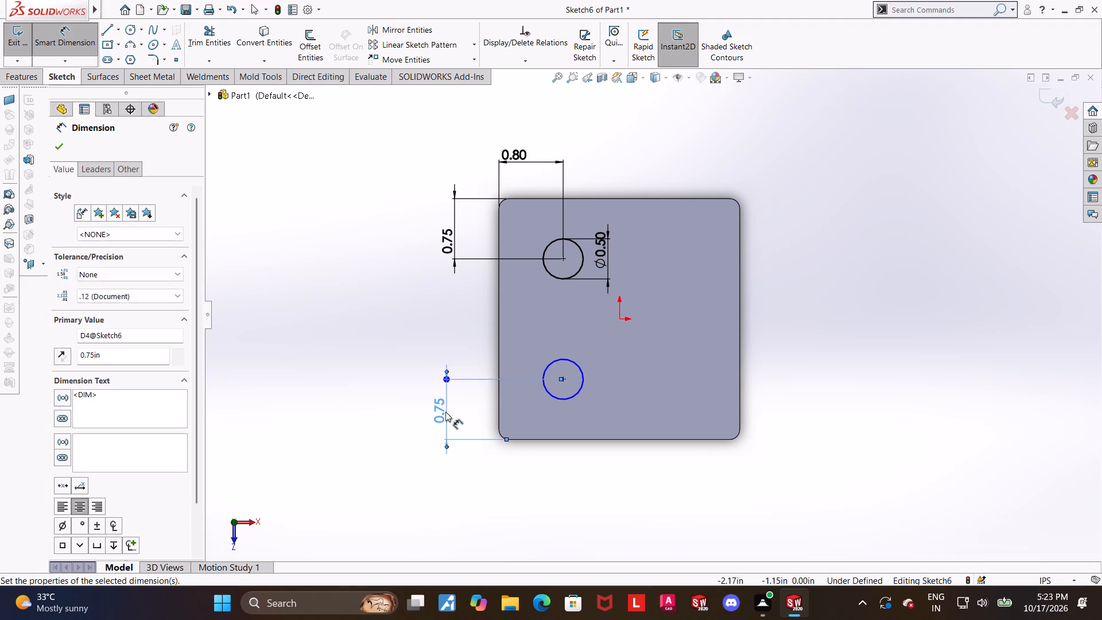
key("Escape")
Apply a Vertical relation between the centers of the two small circles.
scroll(452, 346, "up", 1)
scroll(622, 288, "down", 1)
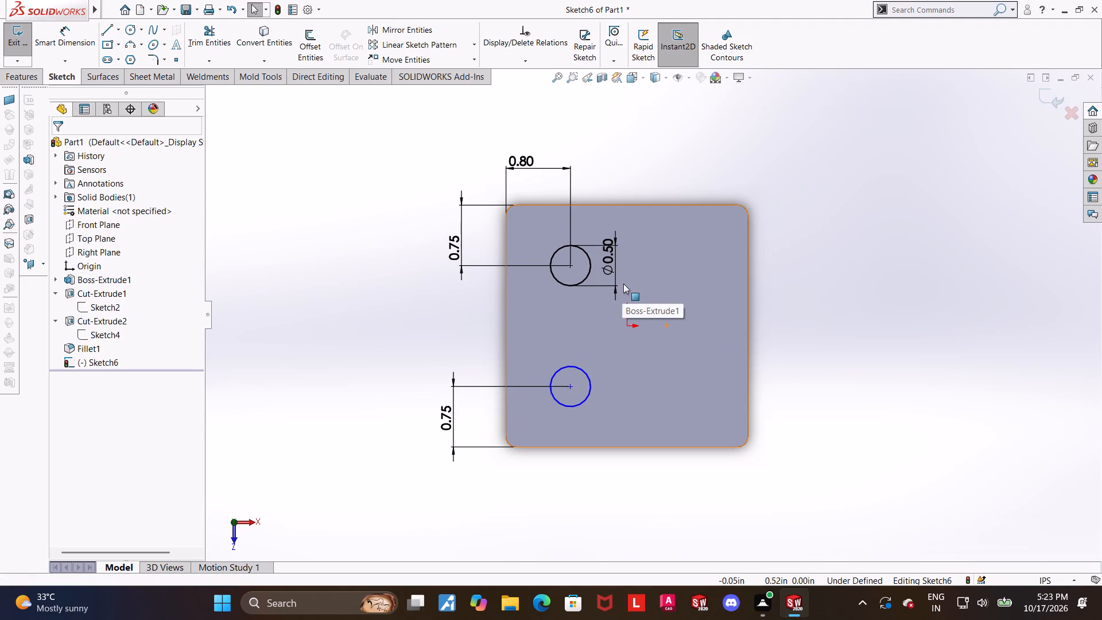
key("Escape")
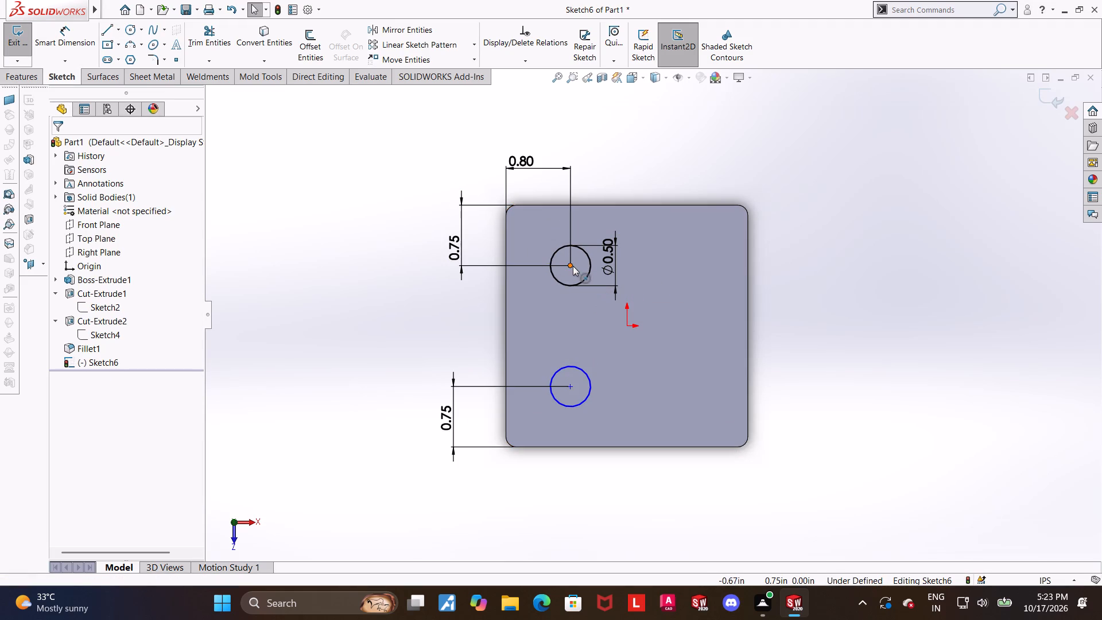
left_click(572, 265)
left_click(571, 387, "ctrl")
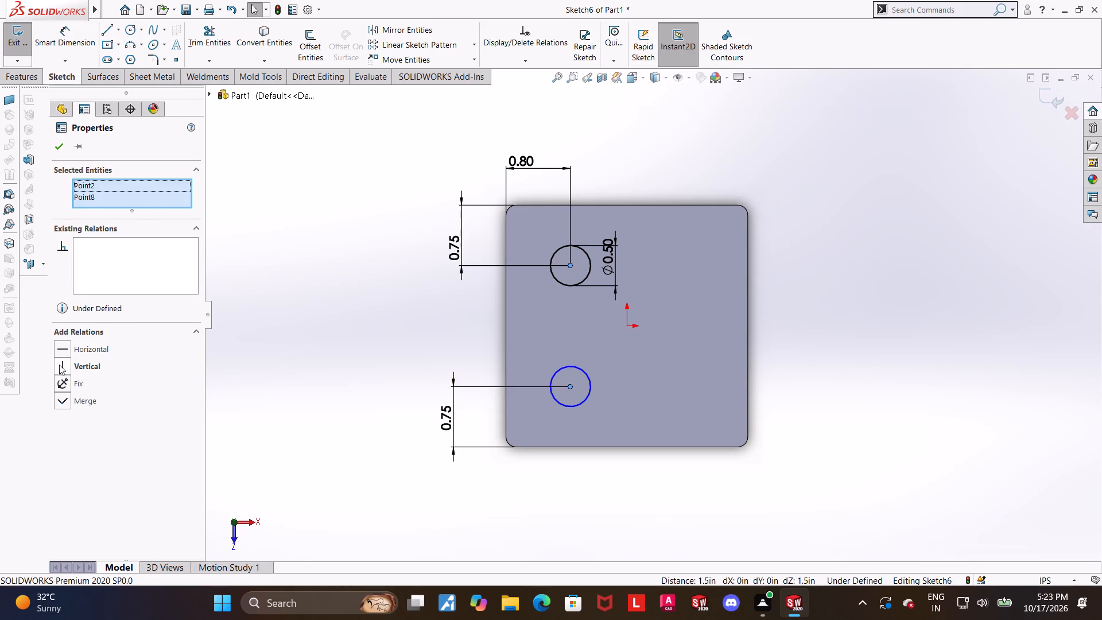
left_click(61, 367)
left_click(337, 349)
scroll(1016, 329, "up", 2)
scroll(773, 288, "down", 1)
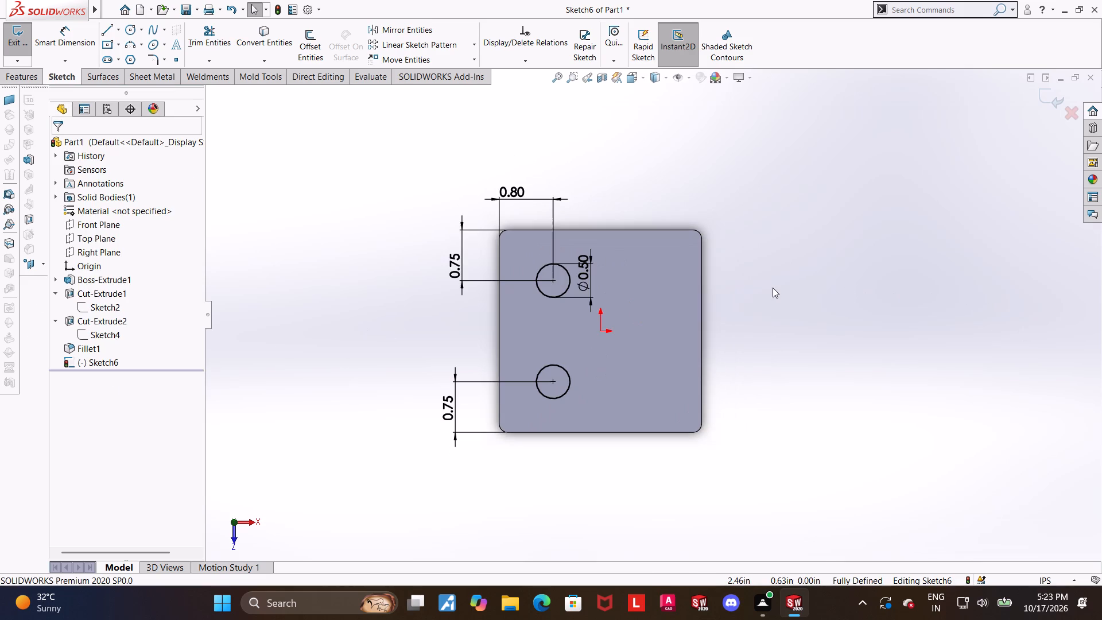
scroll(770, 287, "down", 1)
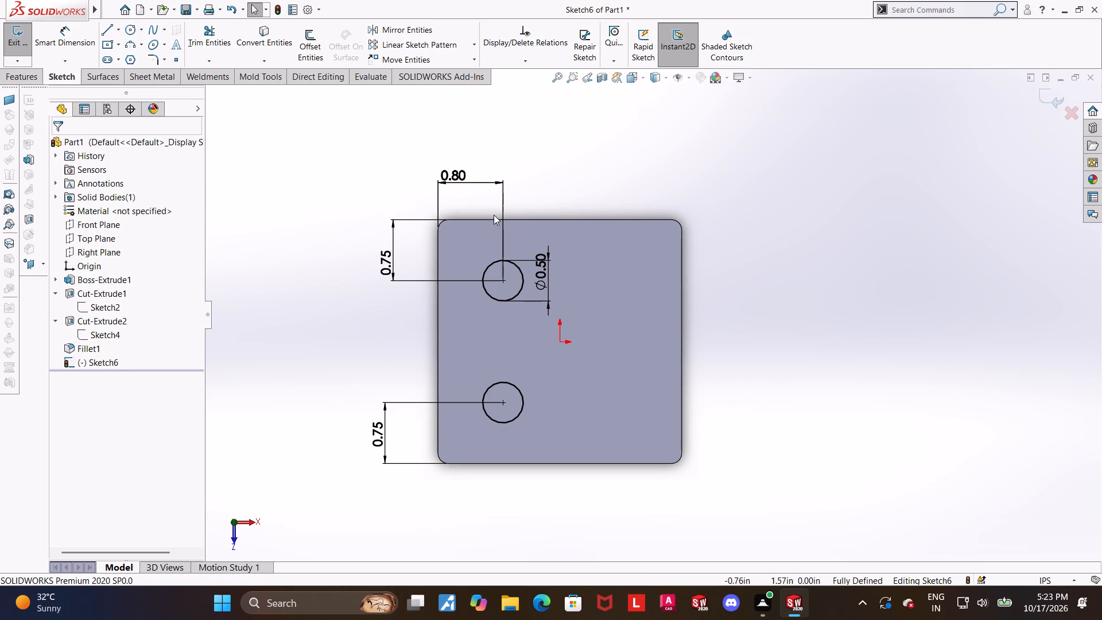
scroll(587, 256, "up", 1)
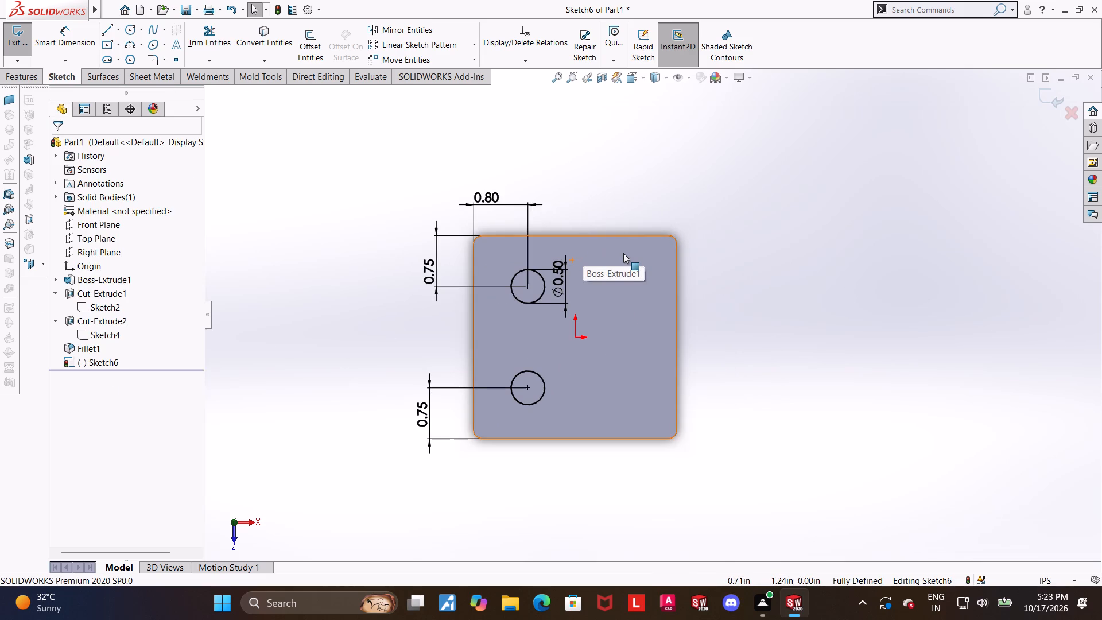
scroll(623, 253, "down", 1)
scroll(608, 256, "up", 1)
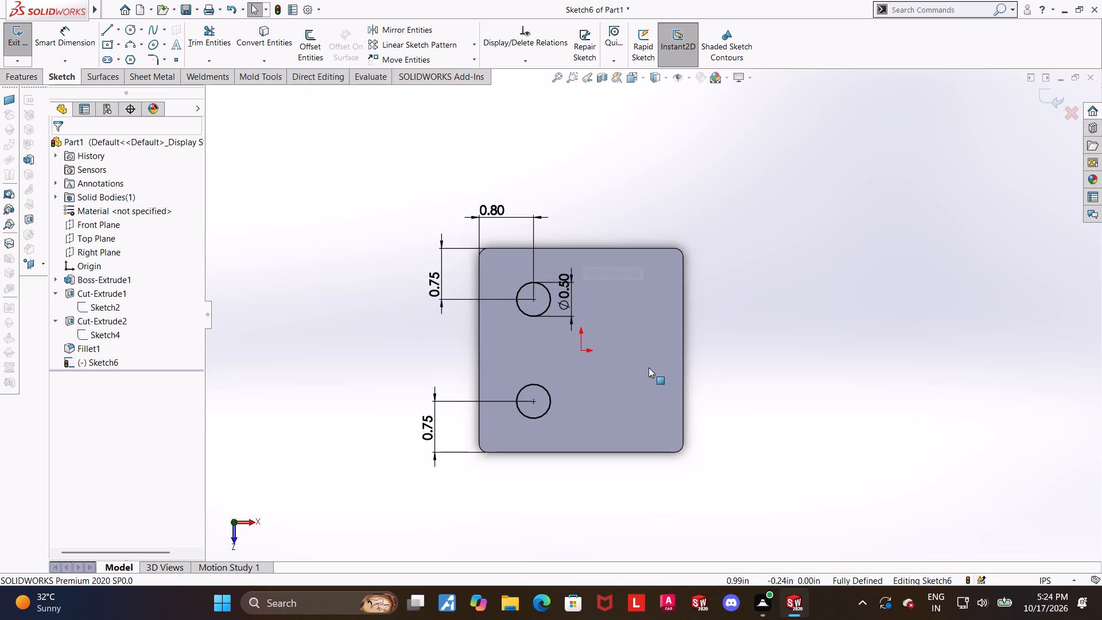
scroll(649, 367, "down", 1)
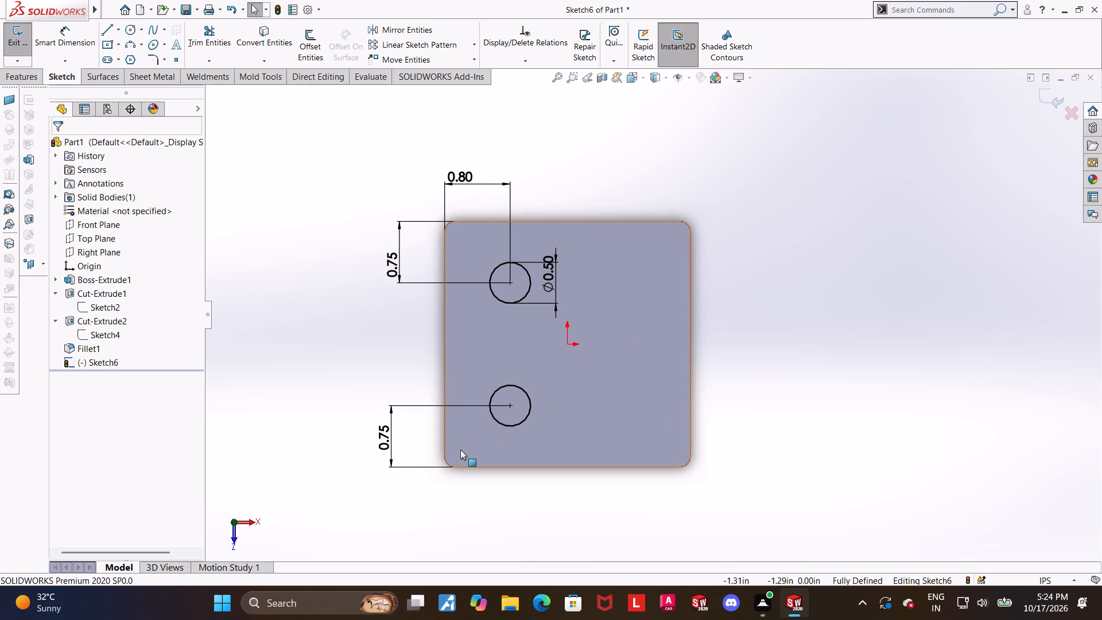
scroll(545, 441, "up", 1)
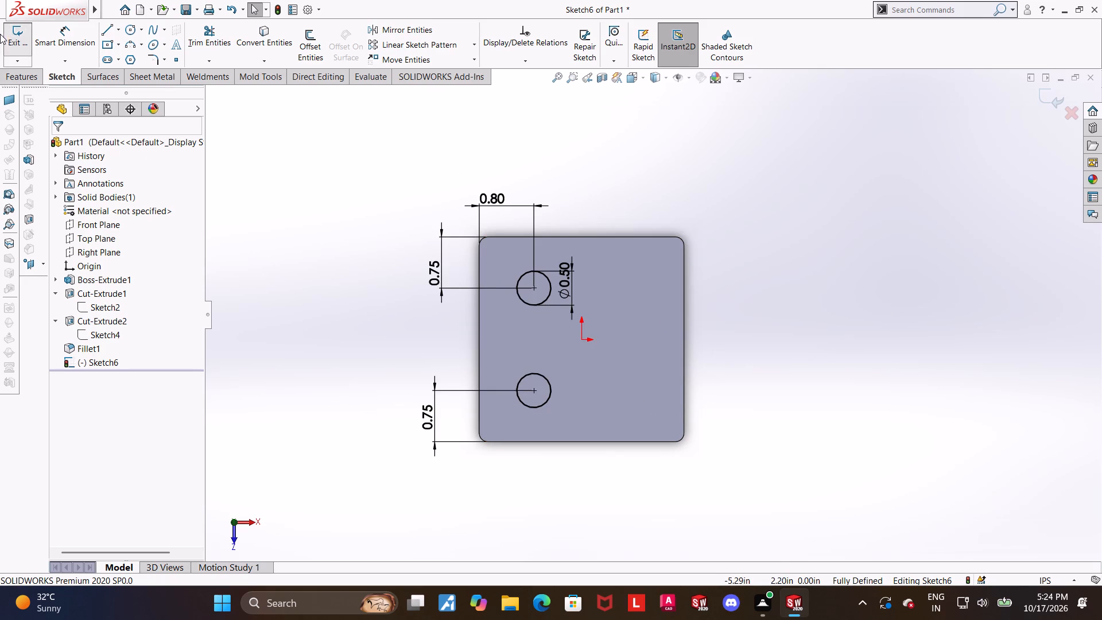
Sketch a third circle about 1.03 in in diameter, level with the origin and about 0.69 in from it, on the side opposite the small circles.
left_click(127, 28)
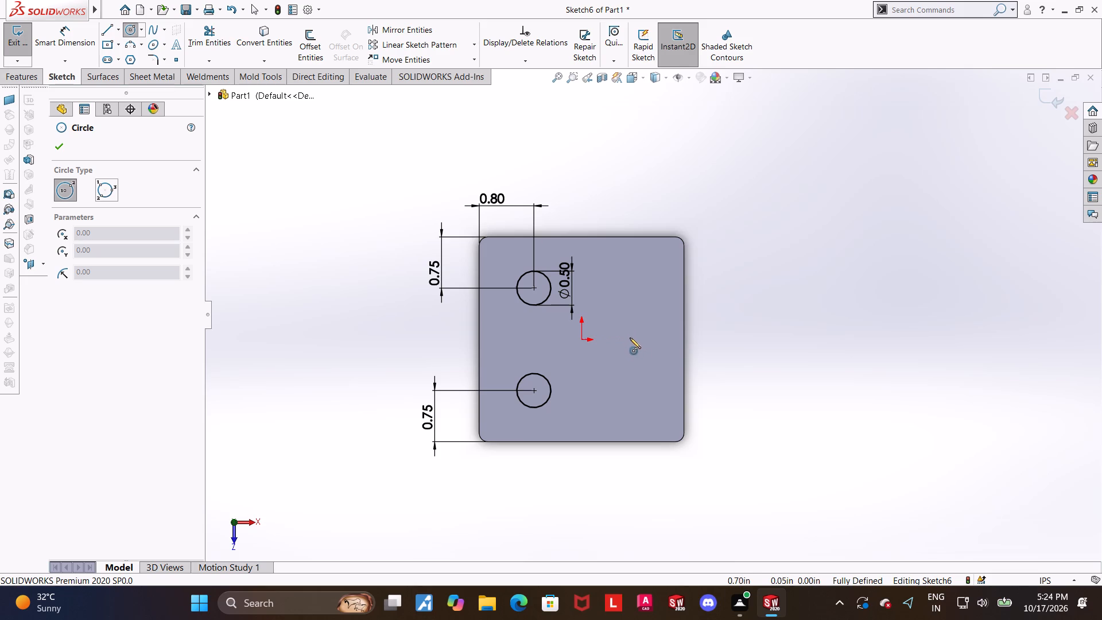
left_click(628, 340)
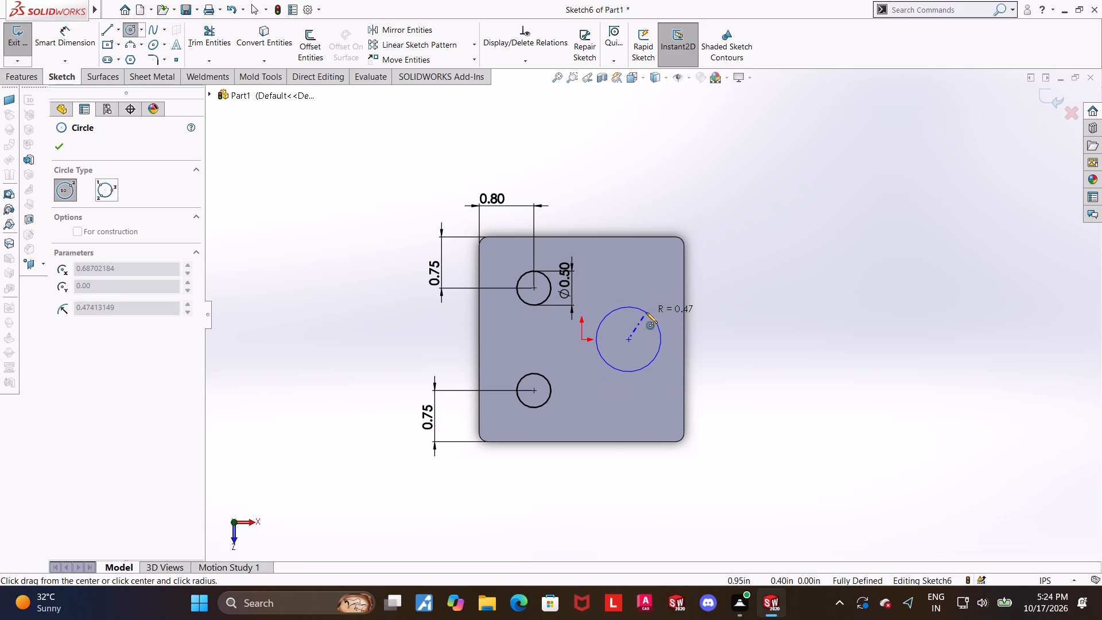
left_click(646, 309)
key("Escape")
key("Escape")
Dimension the large circle's diameter as 1 in.
left_click(68, 25)
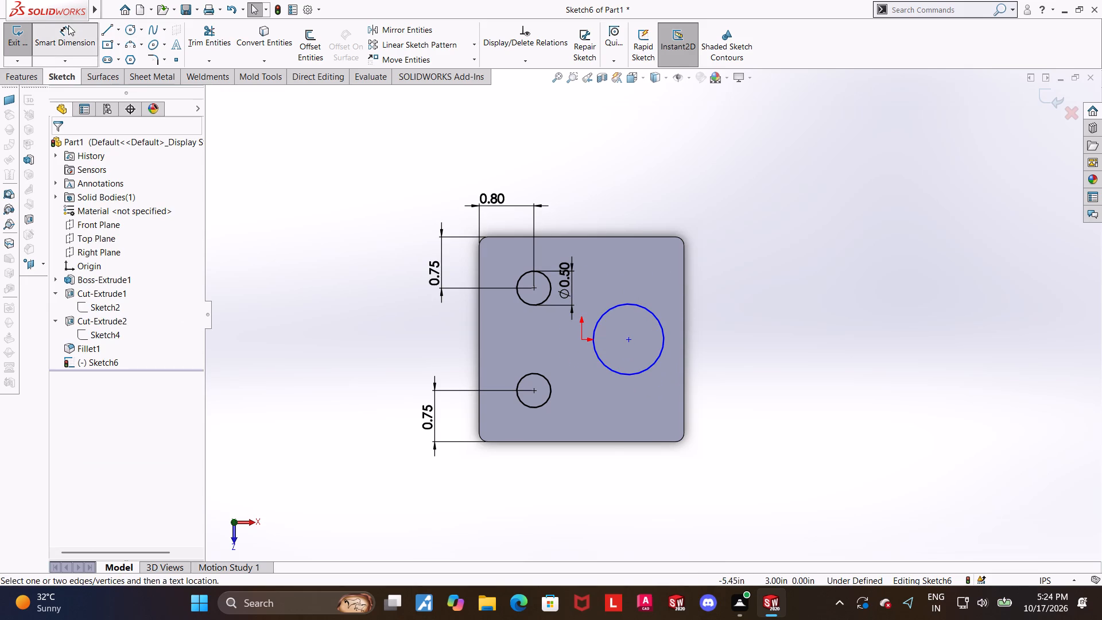
scroll(597, 290, "up", 1)
scroll(621, 351, "down", 1)
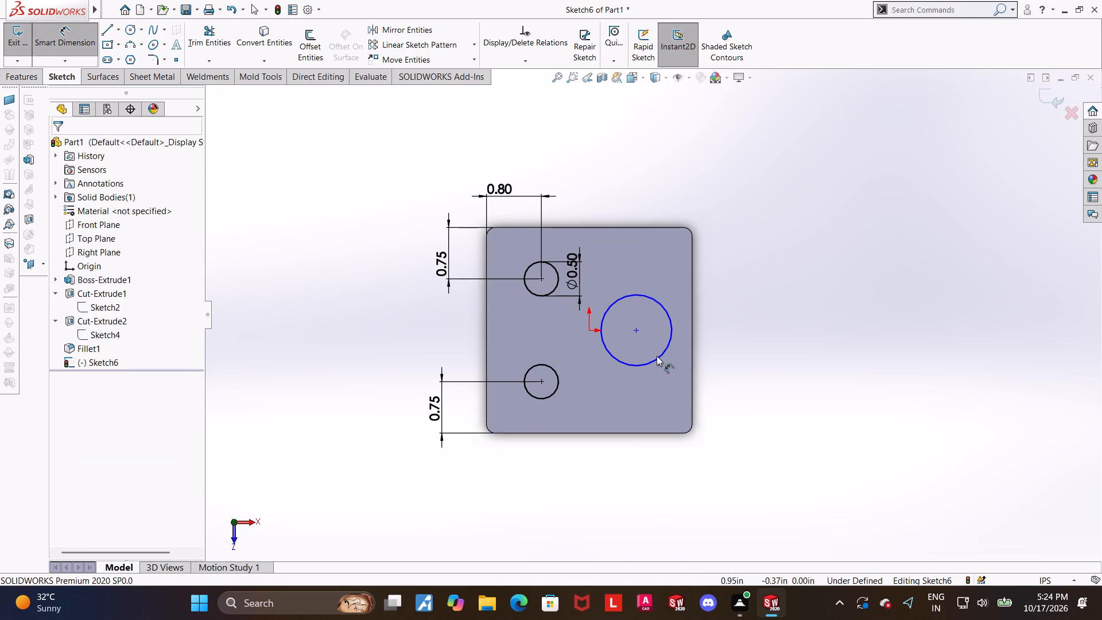
left_click(645, 297)
left_click(645, 279)
key("1")
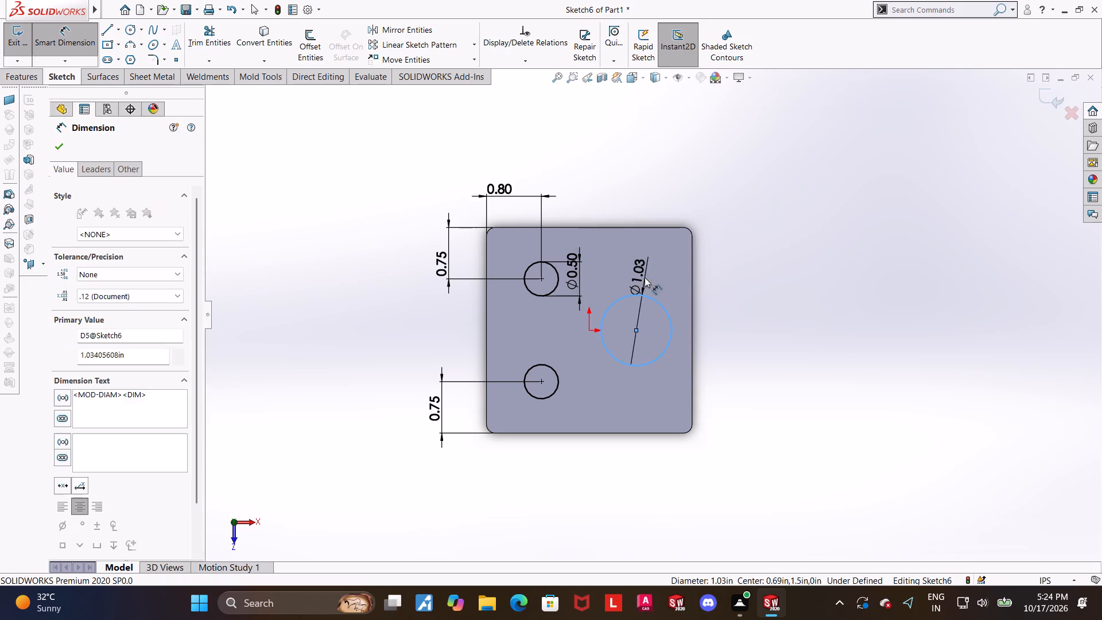
key("Return")
key("Escape")
key("Escape")
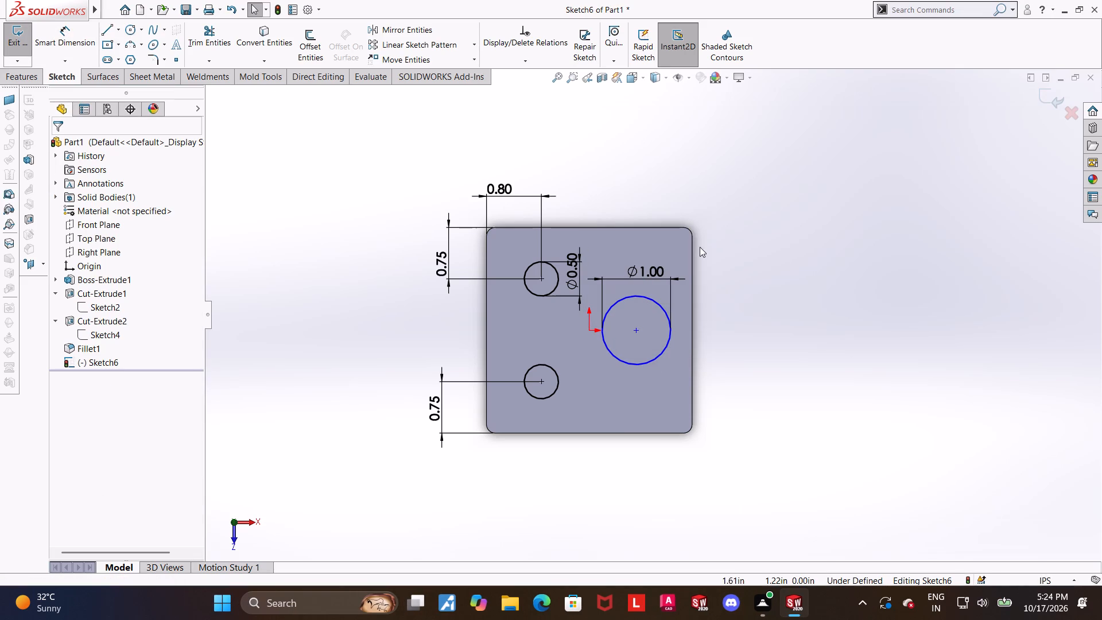
Apply a Horizontal relation between the origin and the large circle's center.
left_click(591, 331, "ctrl")
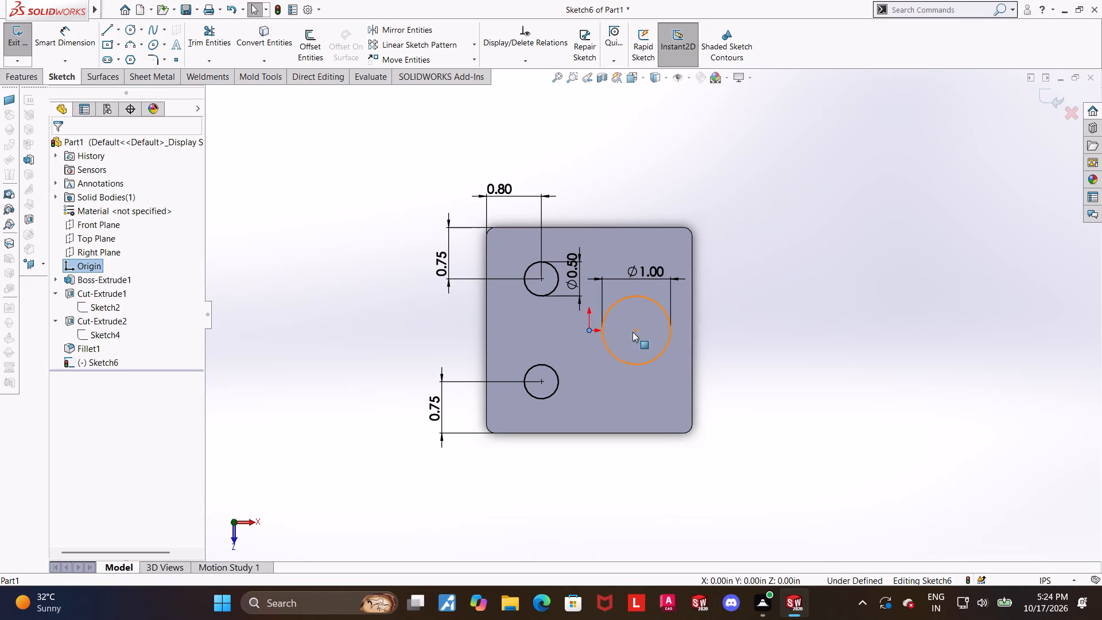
left_click(634, 332, "ctrl")
left_click(67, 347)
left_click(308, 311)
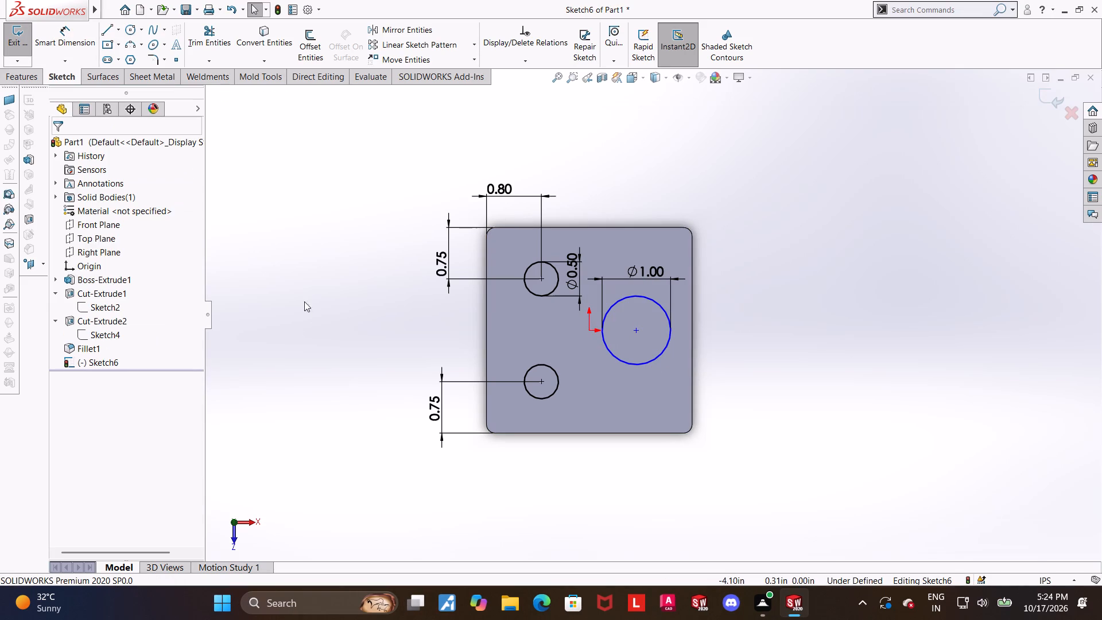
Dimension the large circle's center 2.2 in from the top face edge nearest the two small circles.
left_click(72, 32)
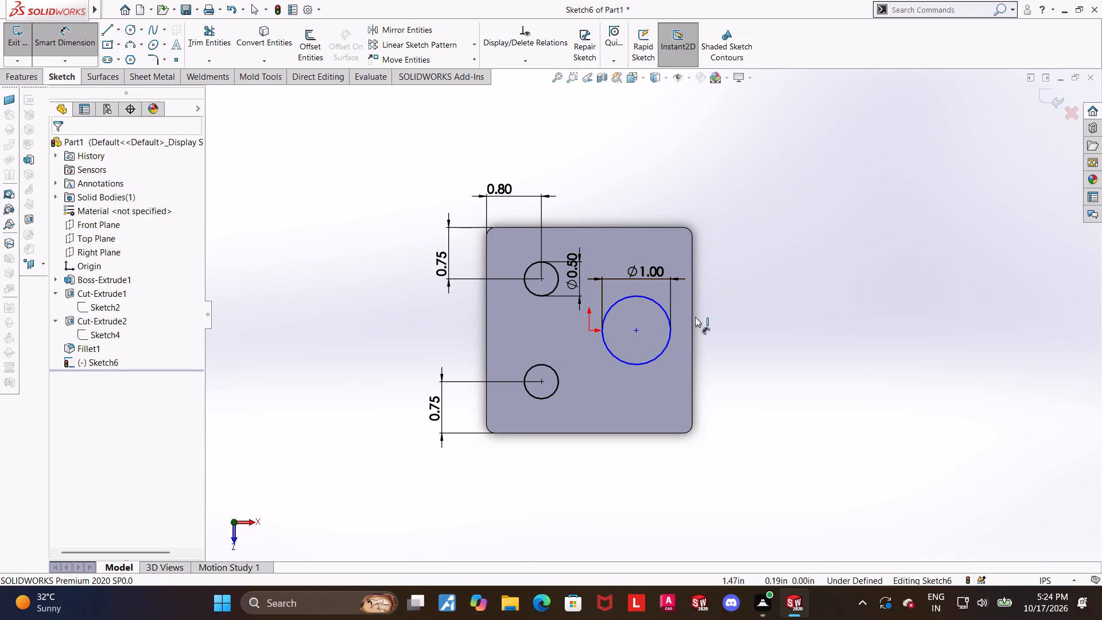
left_click(636, 333)
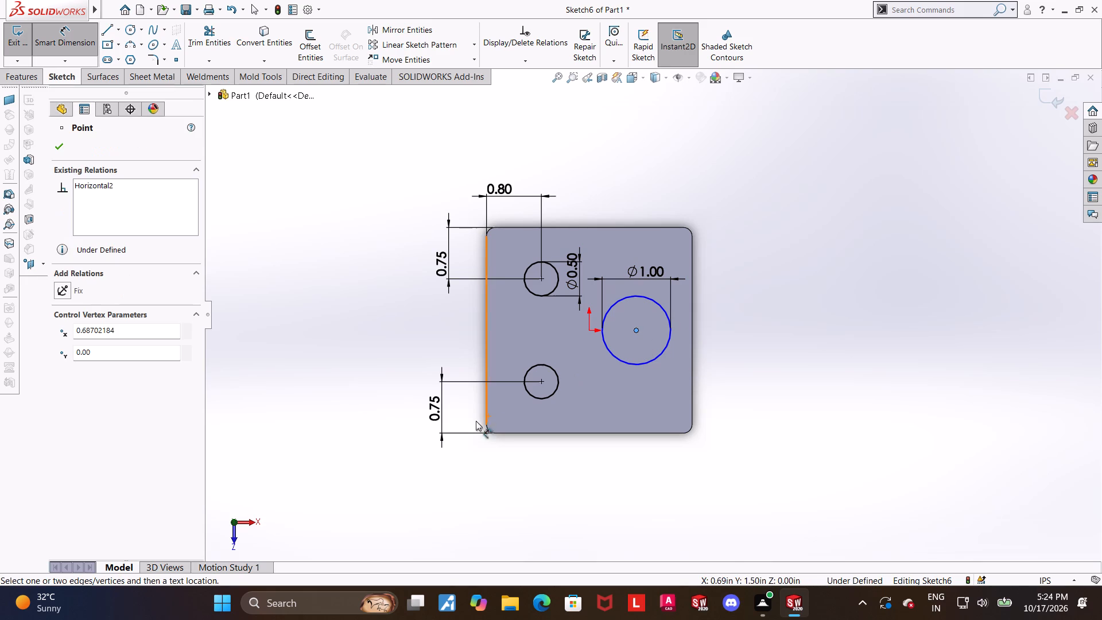
left_click(485, 406)
left_click(525, 489)
type("2.2")
key("Return")
key("Escape")
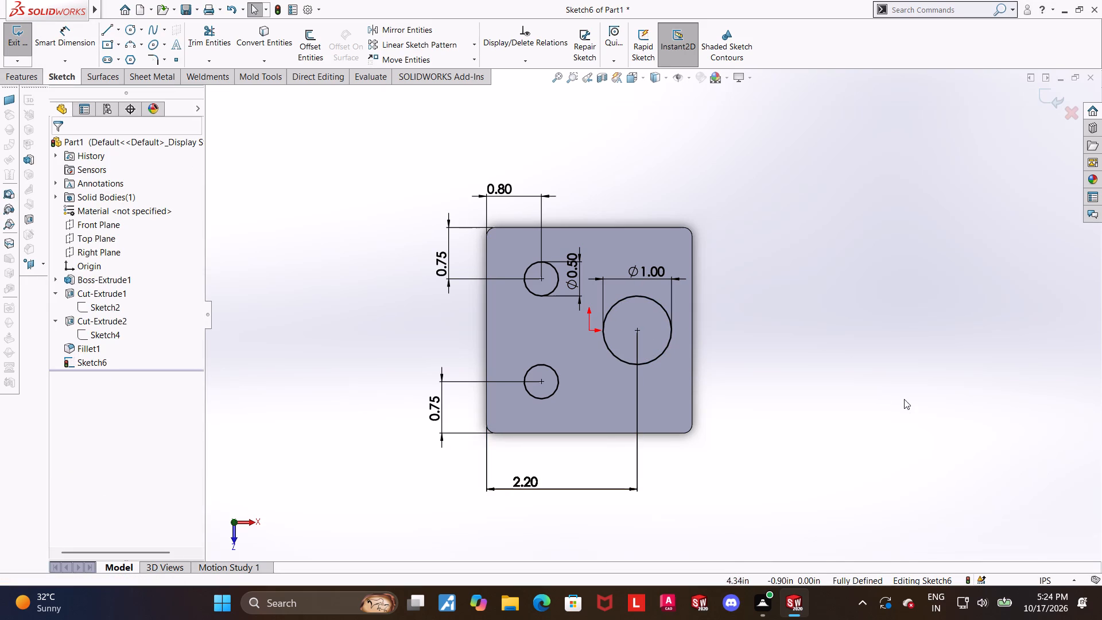
scroll(787, 385, "up", 1)
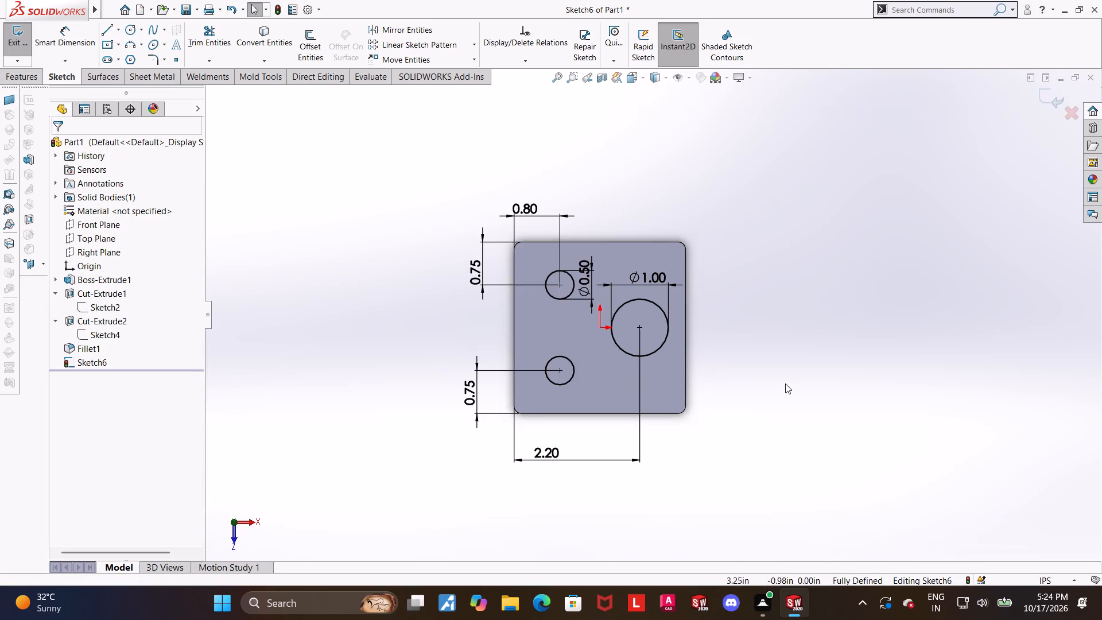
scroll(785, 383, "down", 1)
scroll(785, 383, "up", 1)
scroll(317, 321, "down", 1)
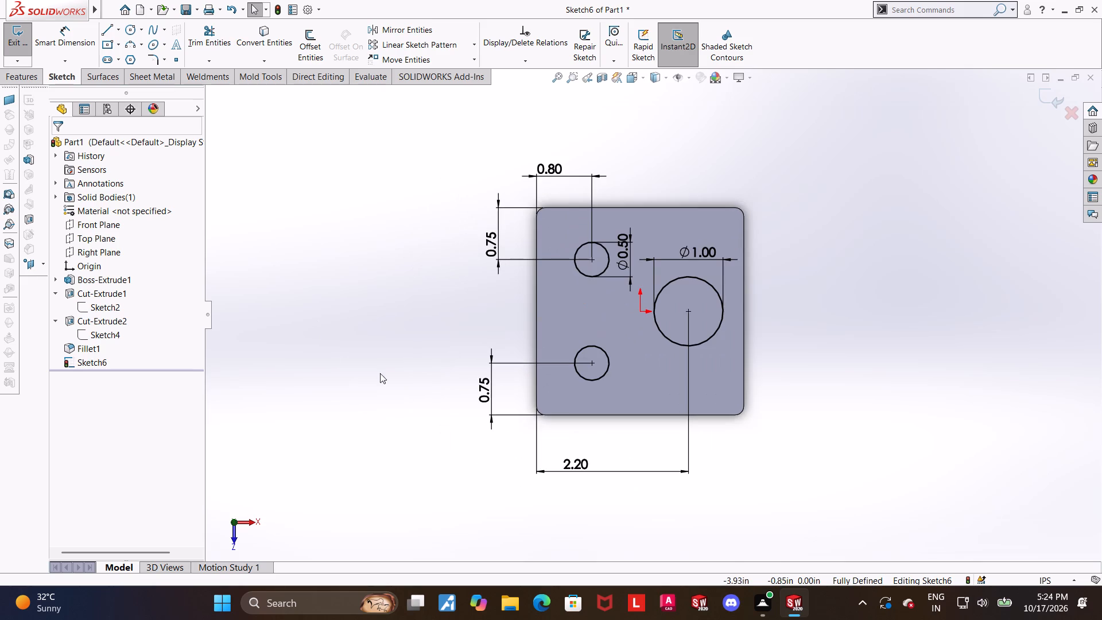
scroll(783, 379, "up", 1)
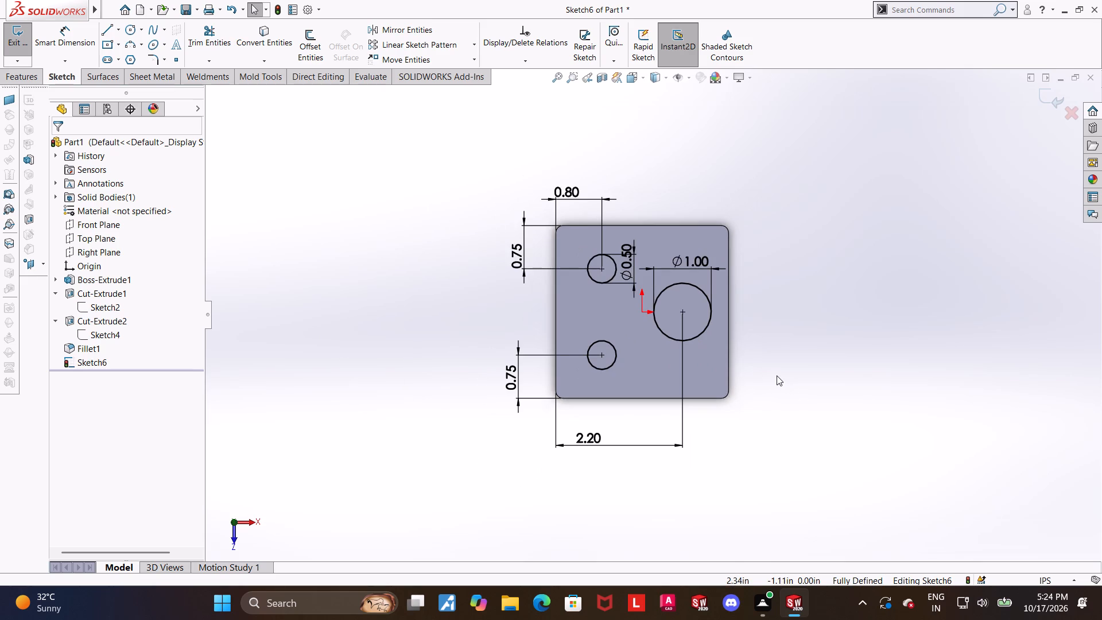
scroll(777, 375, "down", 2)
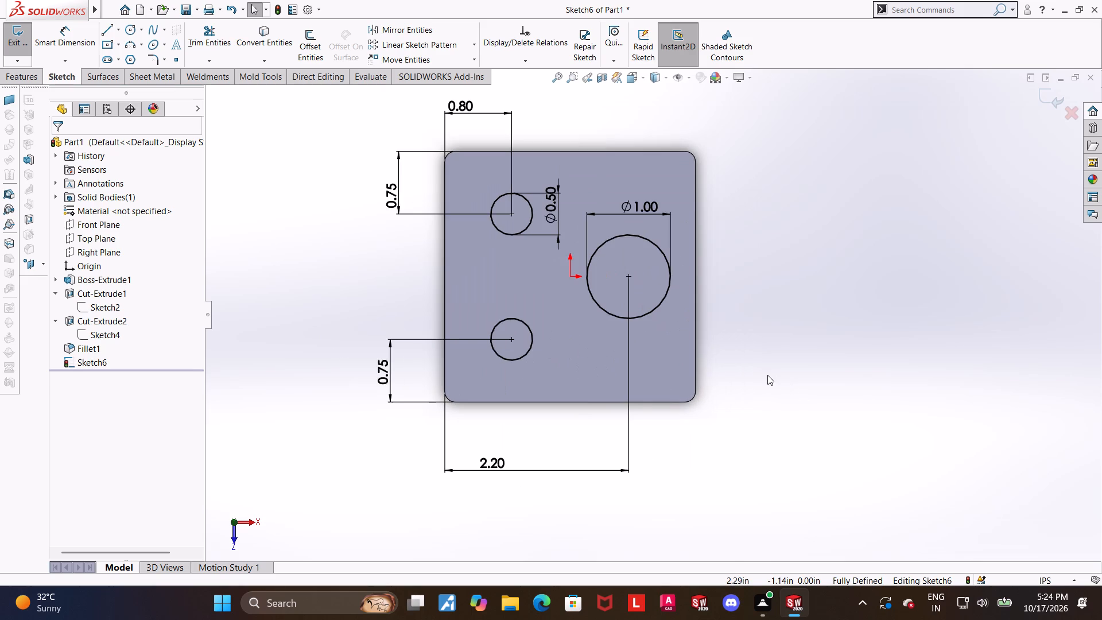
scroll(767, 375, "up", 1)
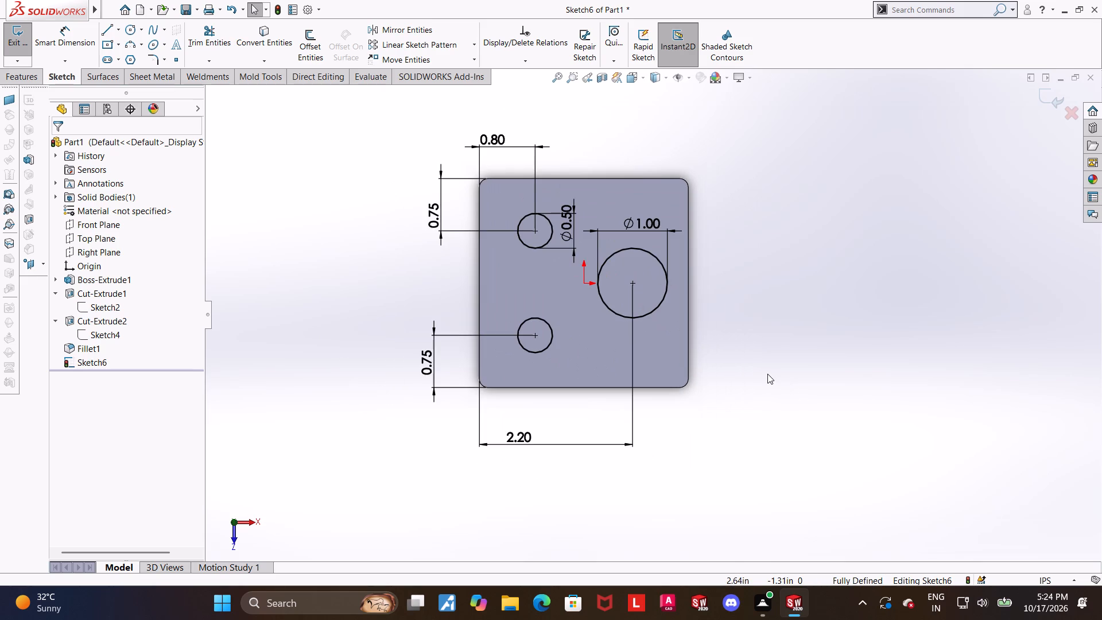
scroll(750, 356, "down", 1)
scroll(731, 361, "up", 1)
Exit the three-circle sketch and cut-extrude its circles Through All down the part.
middle_click_drag(739, 367, 723, 289)
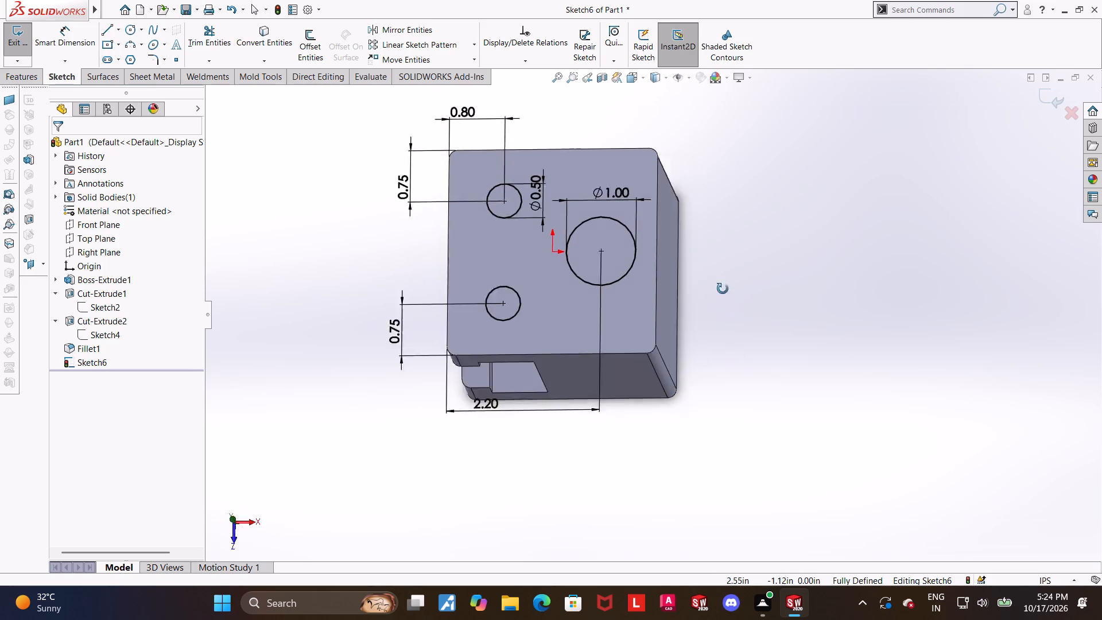
middle_click_drag(723, 289, 784, 242)
scroll(784, 242, "up", 4)
scroll(746, 231, "down", 2)
middle_click_drag(721, 320, 711, 283)
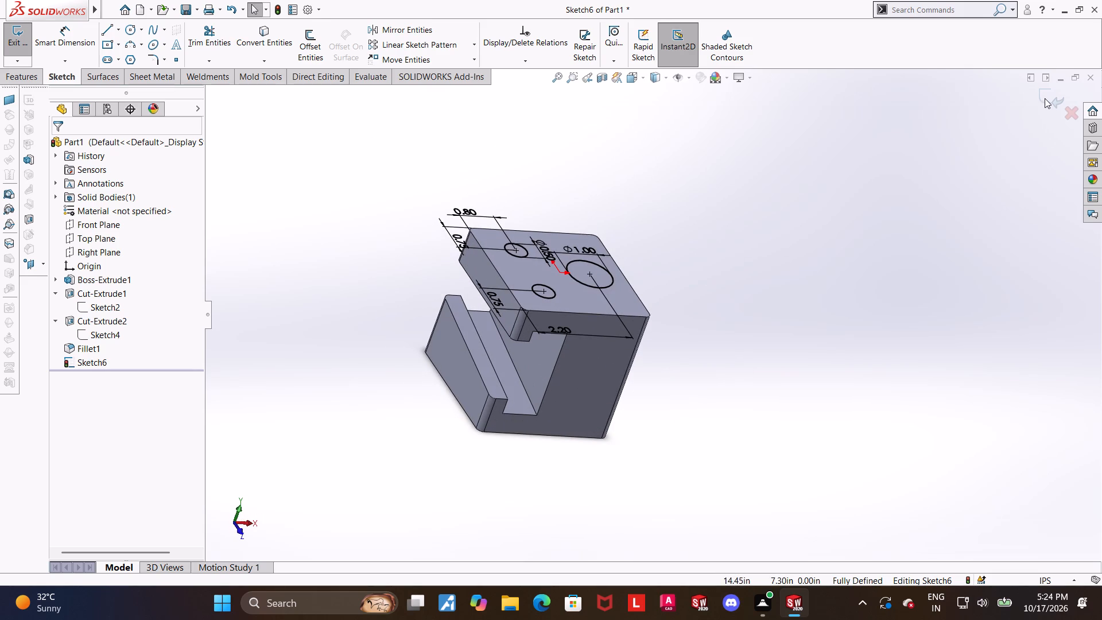
left_click(1045, 98)
middle_click_drag(530, 302, 531, 307)
scroll(595, 284, "down", 2)
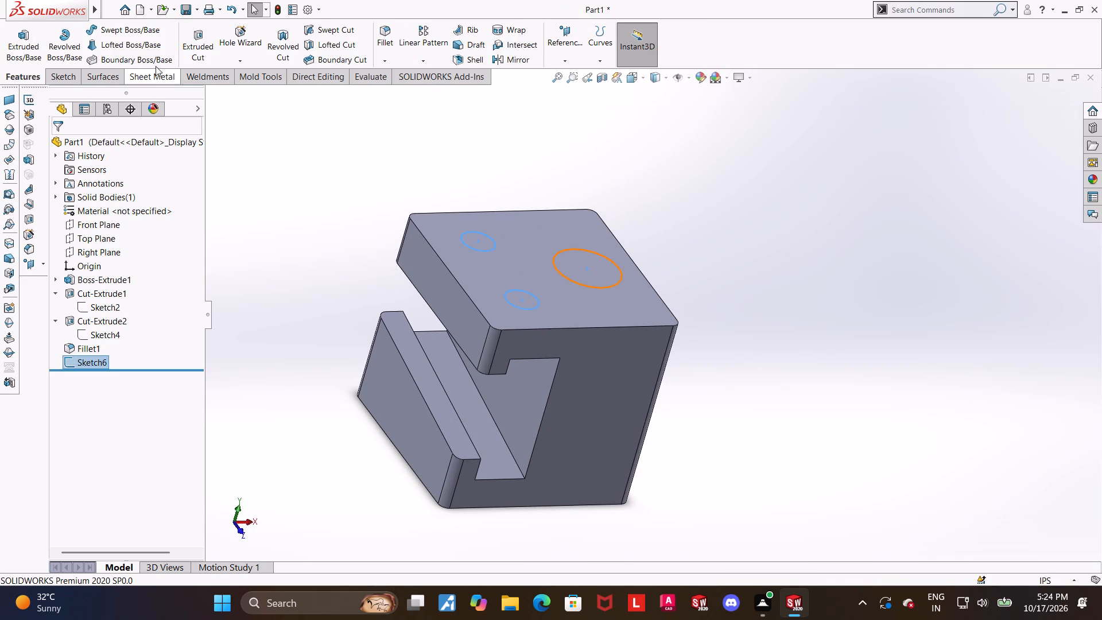
left_click(184, 43)
middle_click_drag(480, 251, 478, 238)
left_click(121, 227)
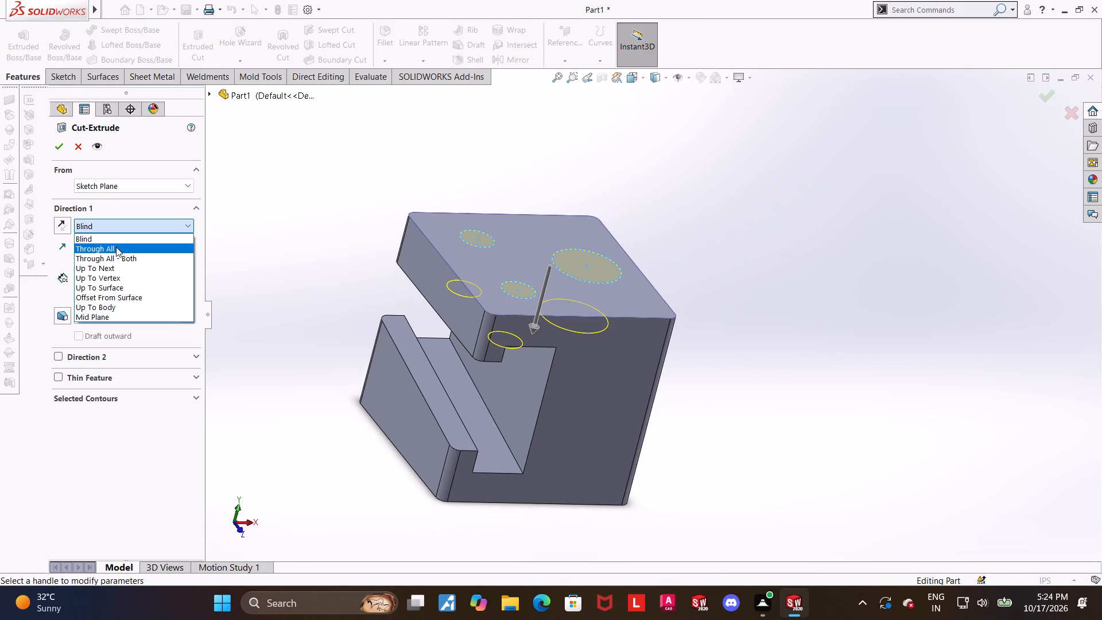
left_click(116, 249)
left_click(53, 152)
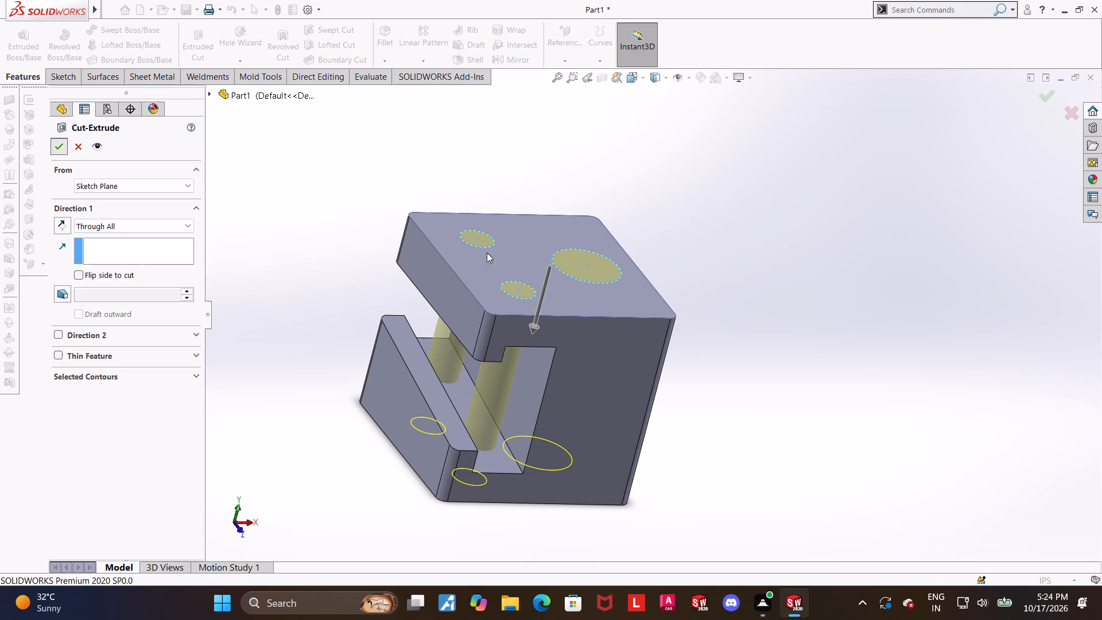
left_click(814, 327)
Examine the three through holes and the recess from several angles and in isometric view.
middle_click_drag(774, 338, 766, 463)
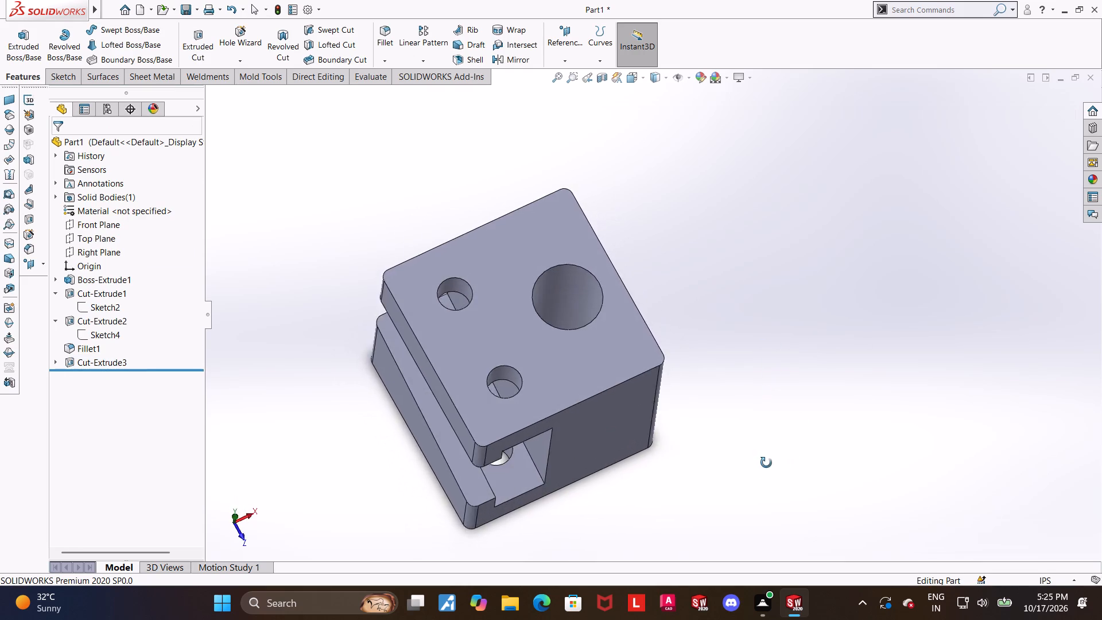
middle_click_drag(766, 463, 742, 367)
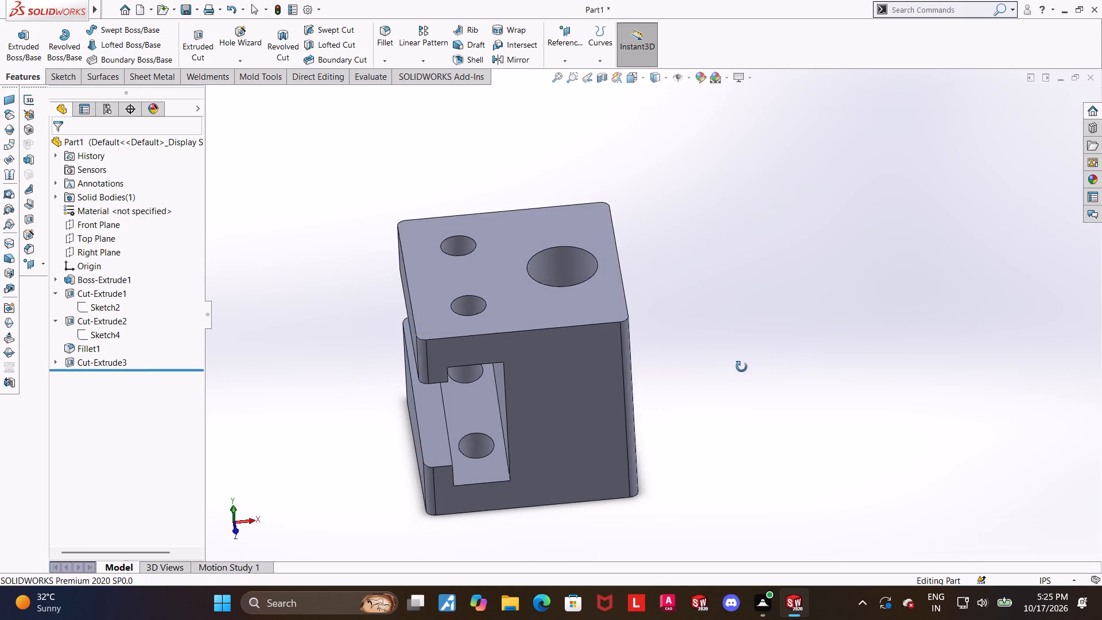
middle_click_drag(742, 367, 758, 358)
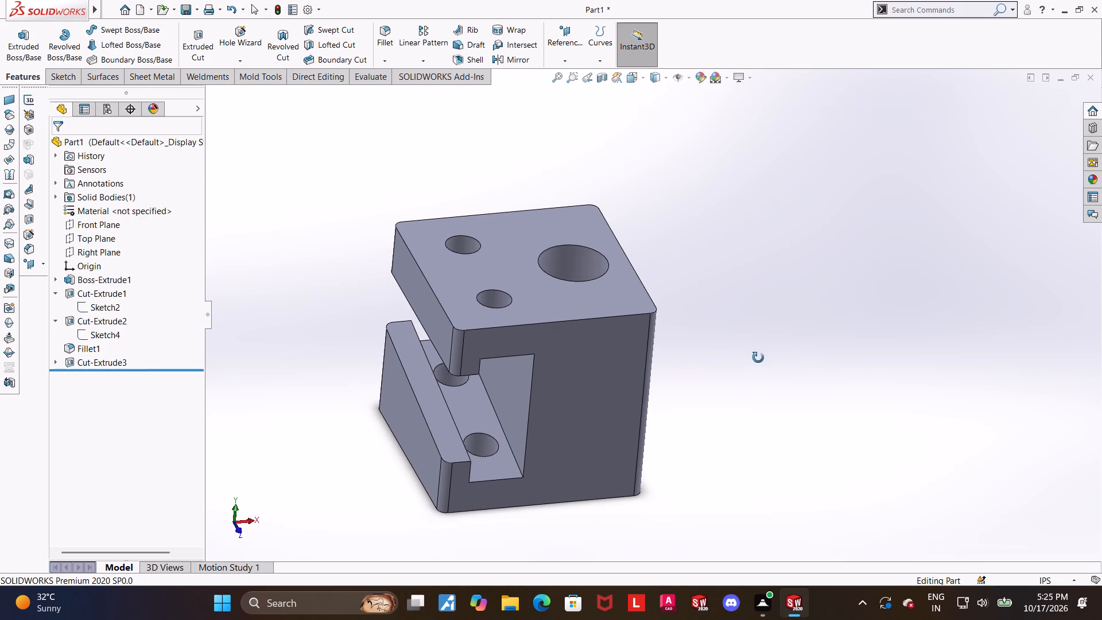
middle_click_drag(758, 358, 731, 418)
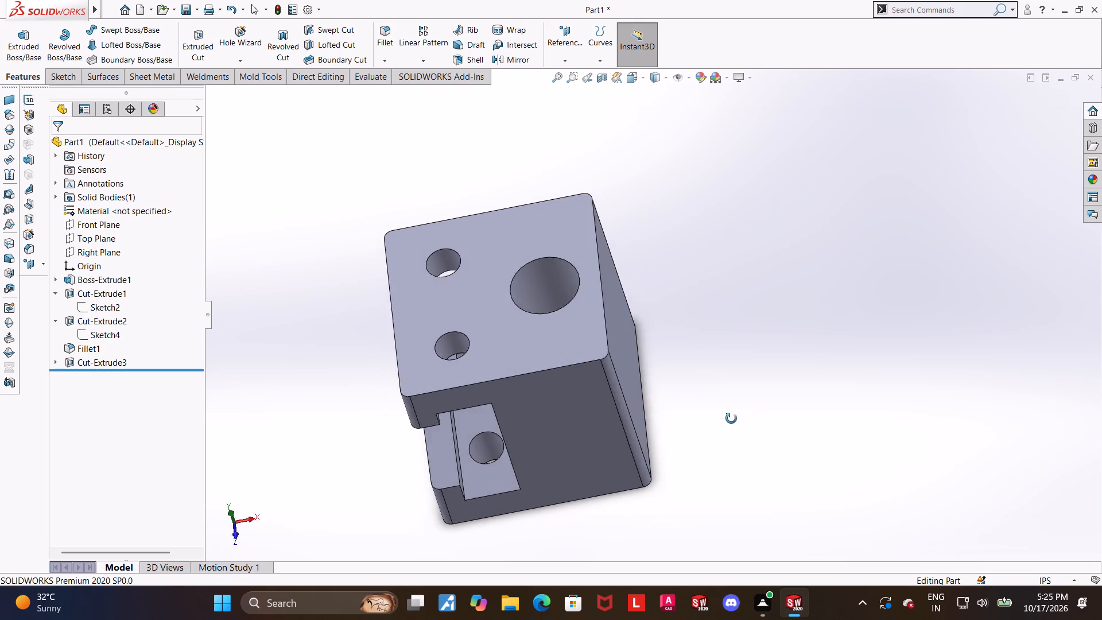
middle_click_drag(731, 418, 735, 451)
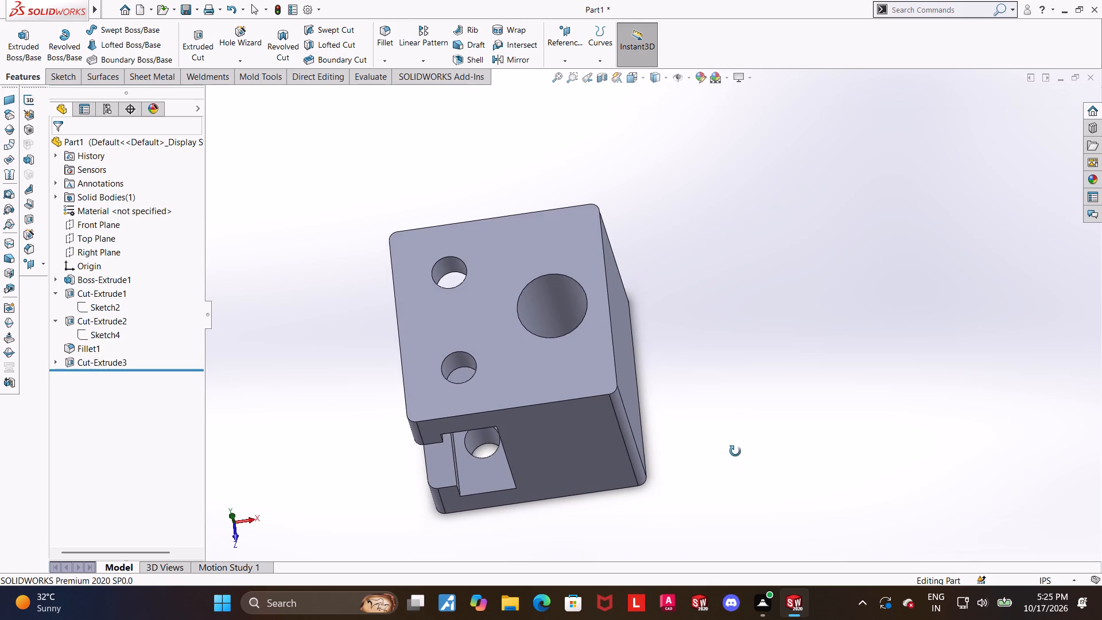
middle_click_drag(735, 451, 729, 420)
middle_click(729, 420)
middle_click_drag(732, 403, 800, 296)
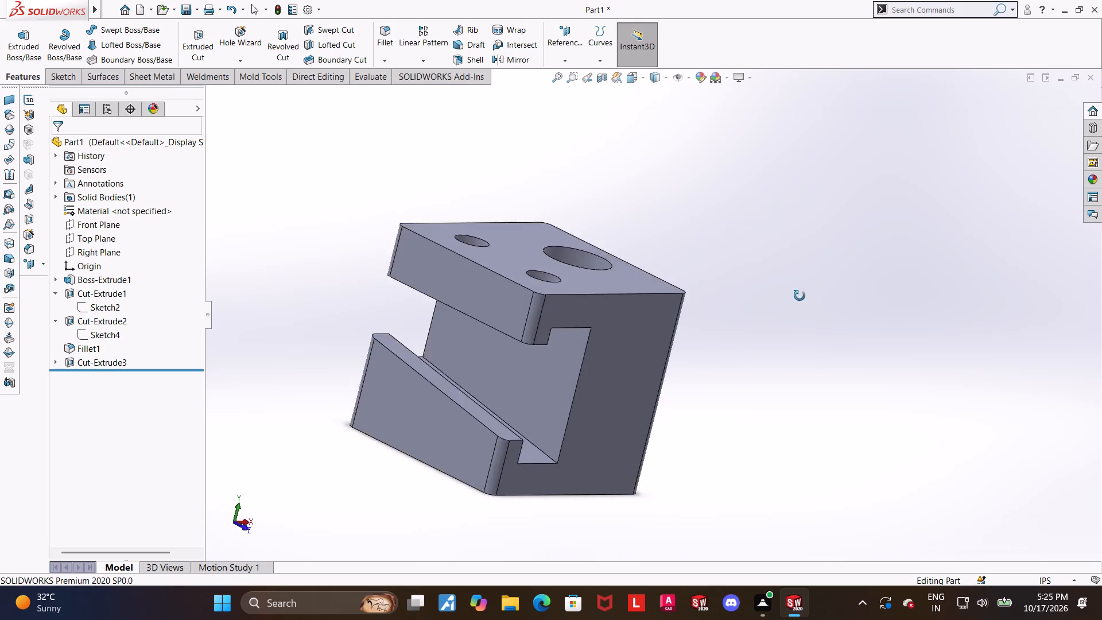
middle_click_drag(800, 296, 767, 305)
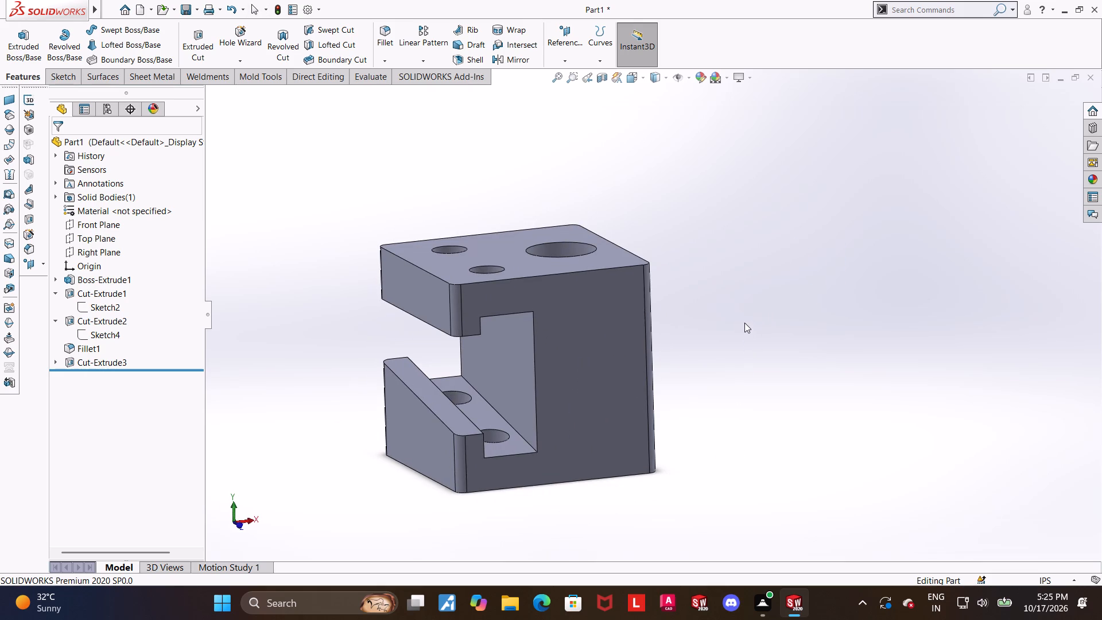
key("ctrl+7")
scroll(722, 334, "up", 4)
middle_click_drag(693, 356, 784, 343)
scroll(783, 339, "up", 1)
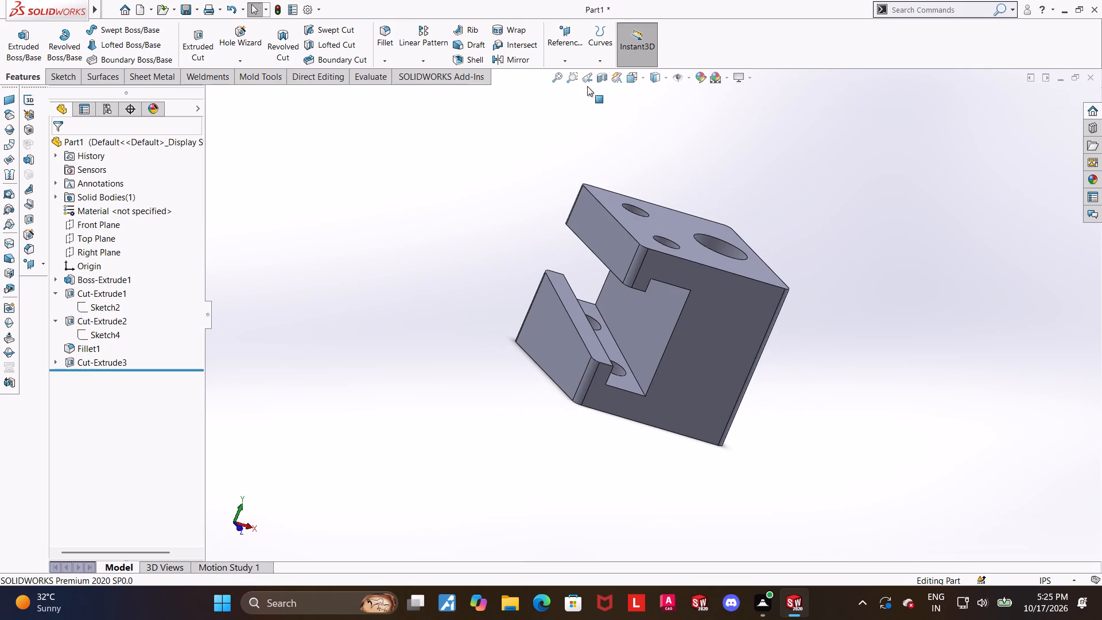
left_click(628, 83)
left_click(496, 319)
scroll(763, 372, "up", 2)
scroll(806, 365, "down", 1)
scroll(627, 220, "down", 1)
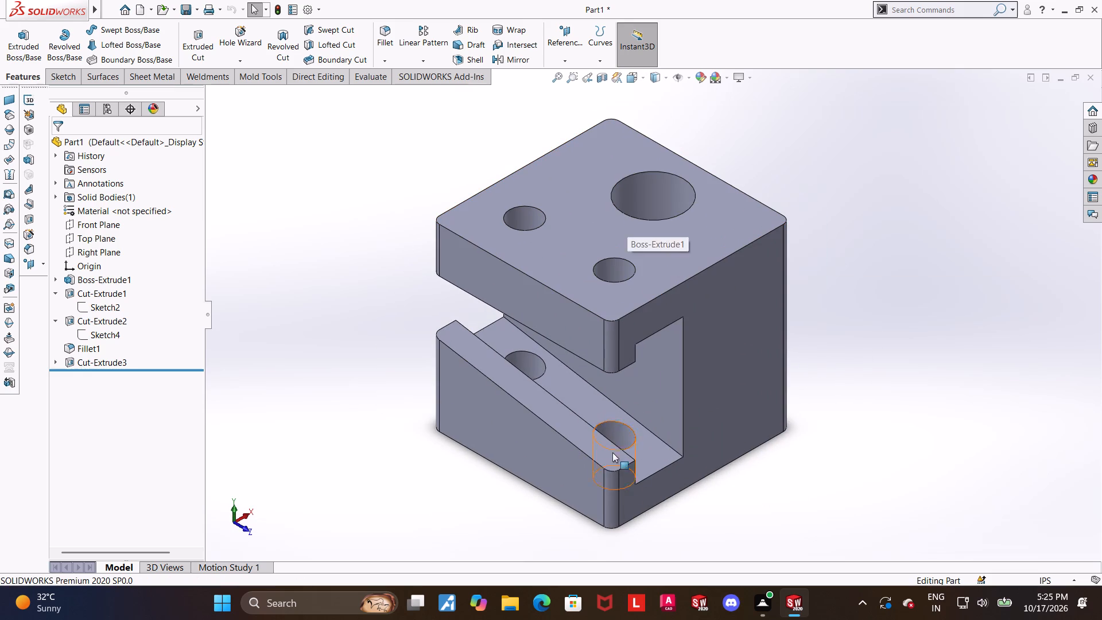
scroll(809, 449, "up", 1)
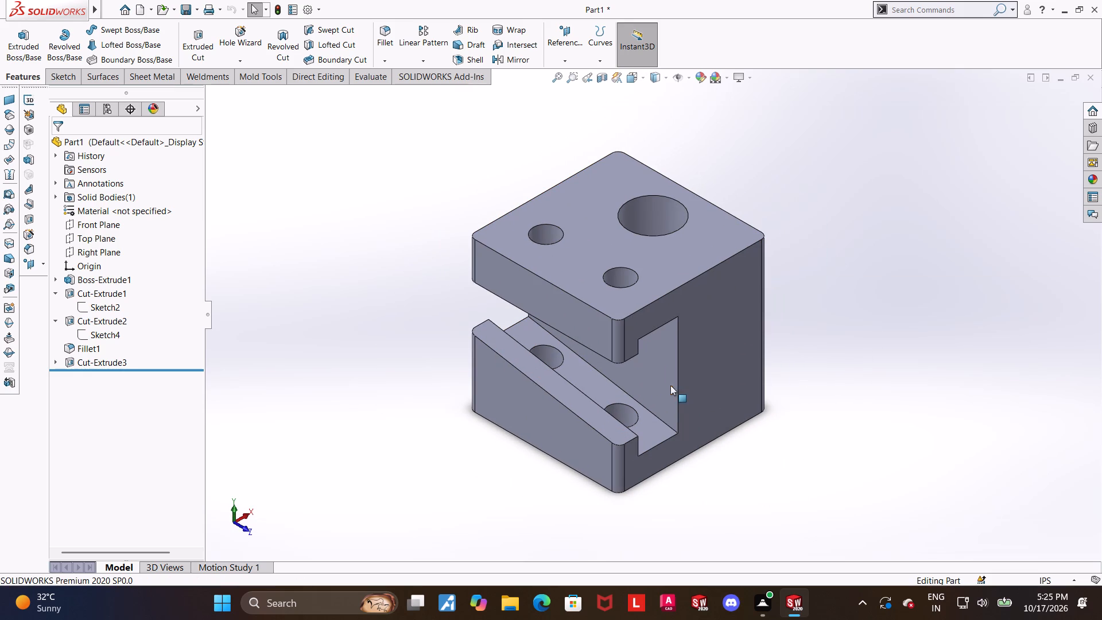
scroll(638, 338, "down", 2)
Measure the distance between the upper lip's inner face and the upper arm's outer side face.
middle_click_drag(689, 356, 631, 333)
scroll(559, 311, "down", 3)
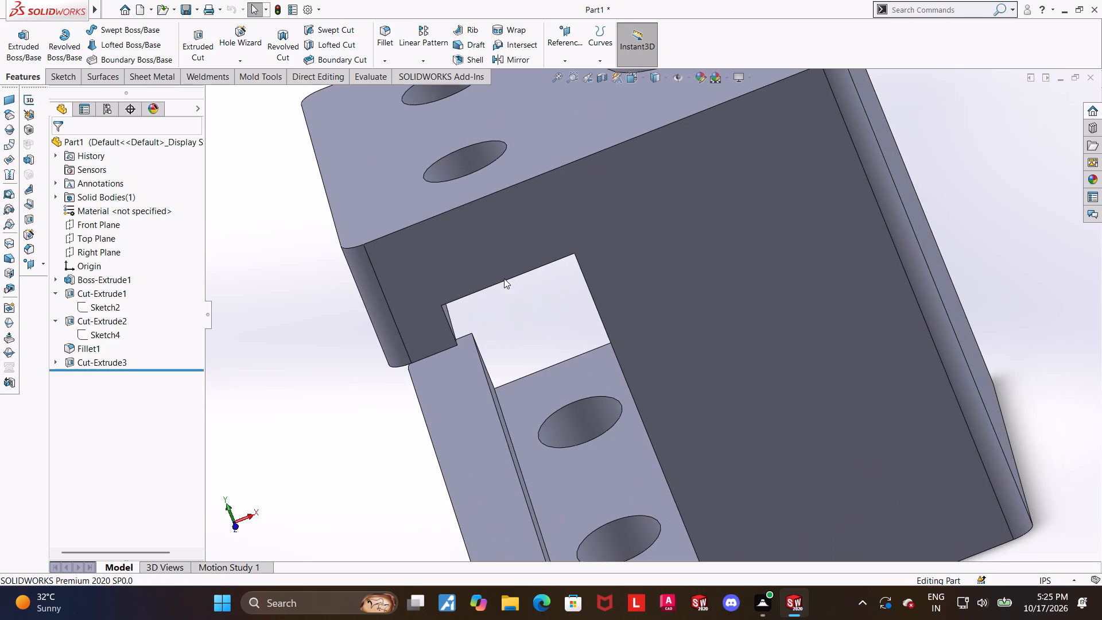
left_click(364, 74)
left_click(117, 44)
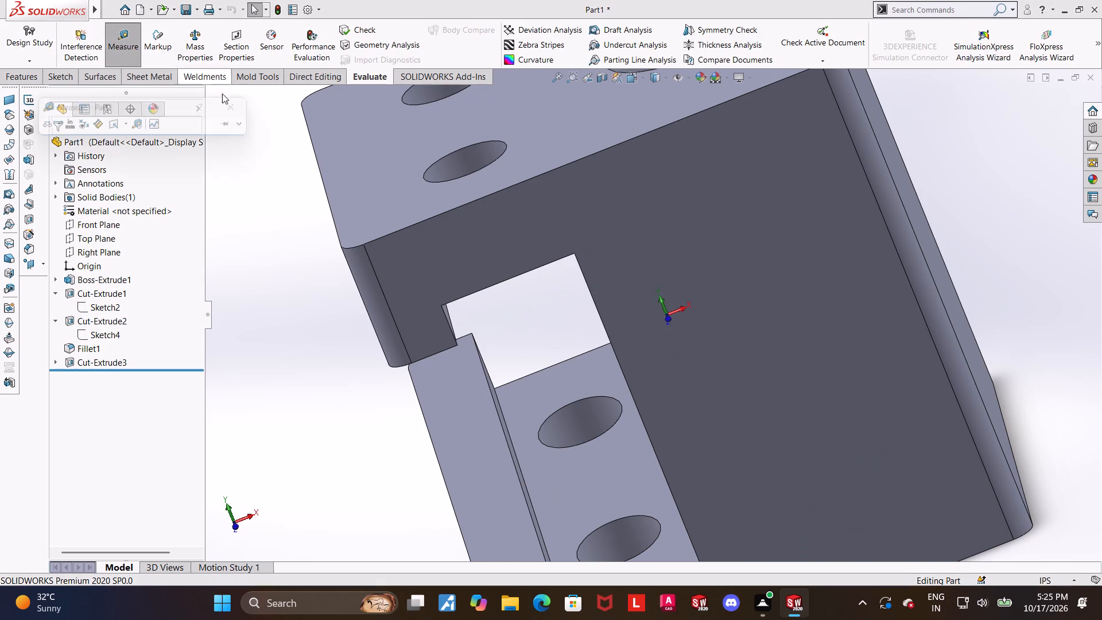
middle_click_drag(428, 226, 412, 243)
left_click(464, 319)
middle_click_drag(452, 303, 602, 305)
left_click(432, 236)
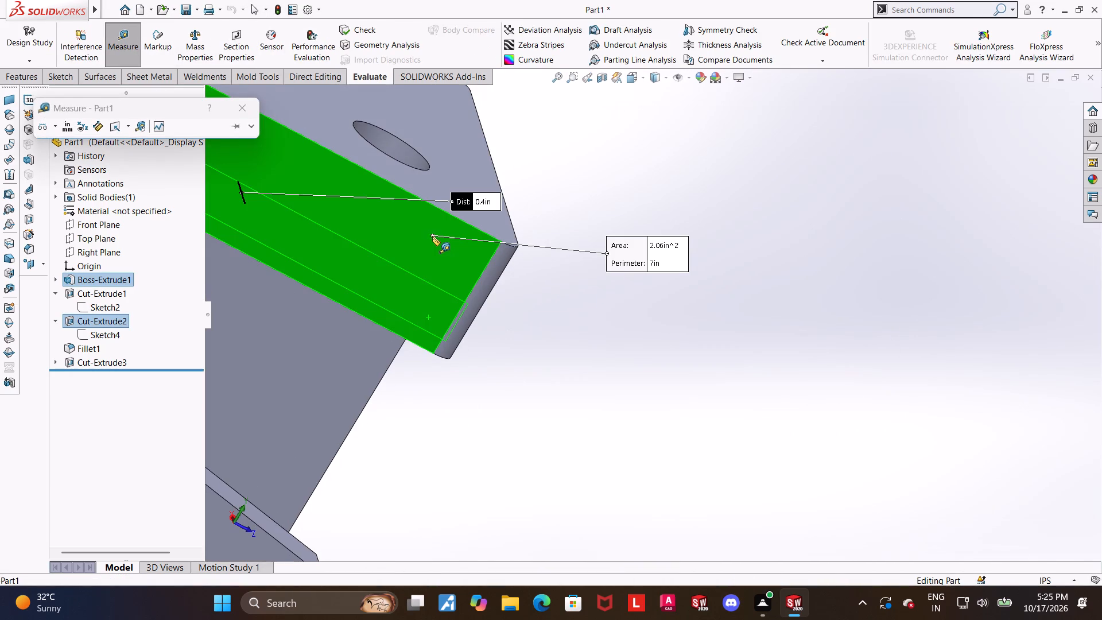
scroll(432, 240, "up", 2)
key("Escape")
Measure the distance between the recess's back wall and the upper lip's inner face.
middle_click_drag(559, 277, 492, 269)
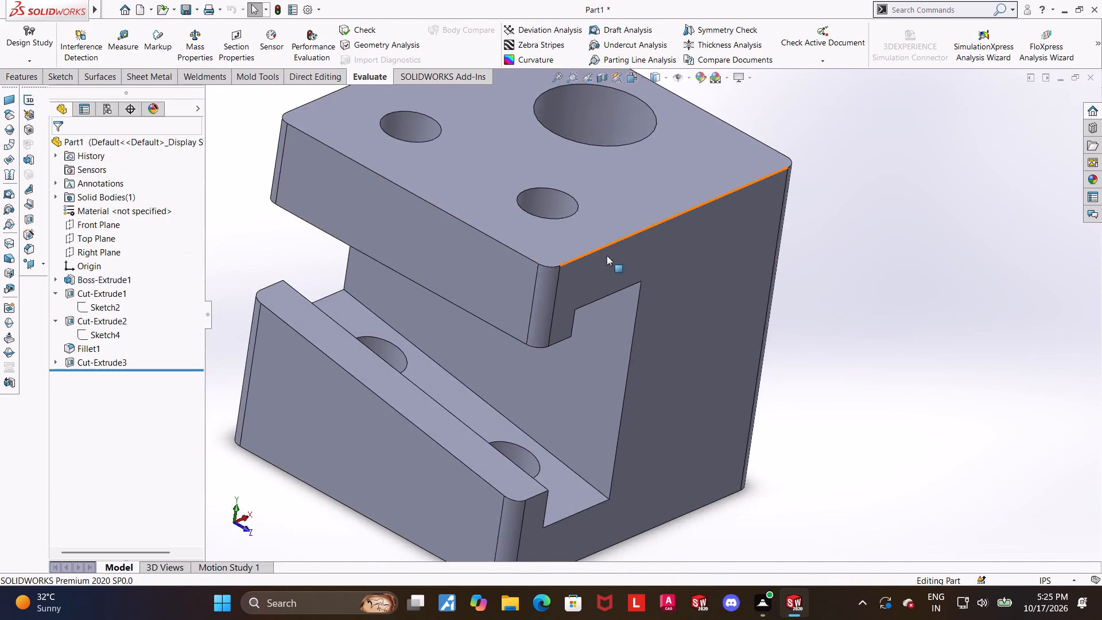
scroll(634, 270, "down", 4)
left_click(111, 38)
left_click(594, 390)
middle_click_drag(582, 383, 467, 373)
left_click(434, 336)
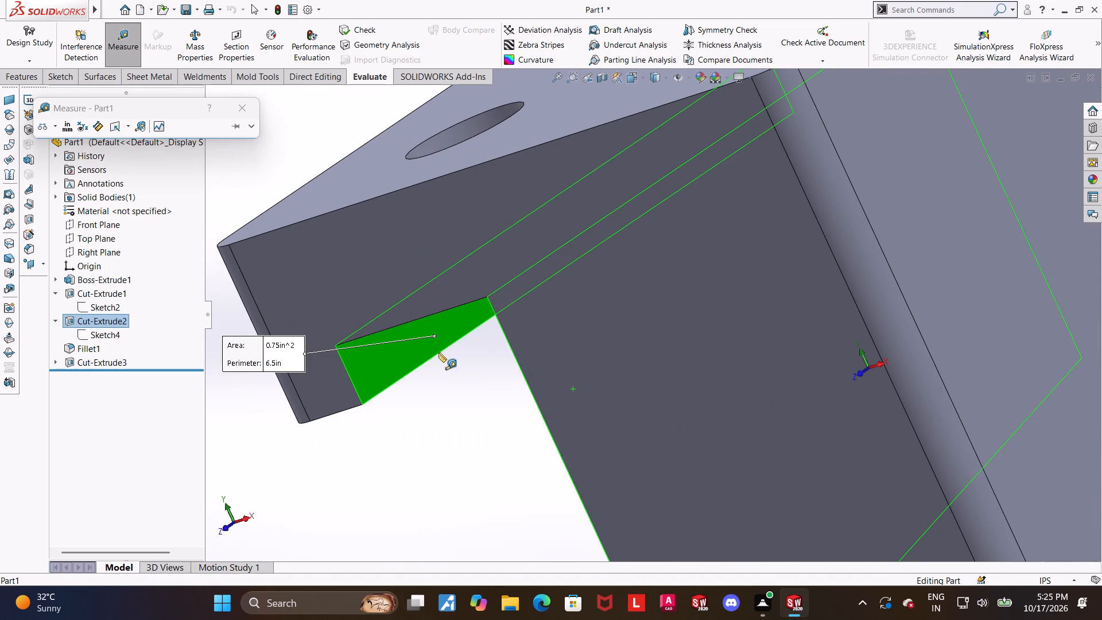
scroll(439, 369, "up", 1)
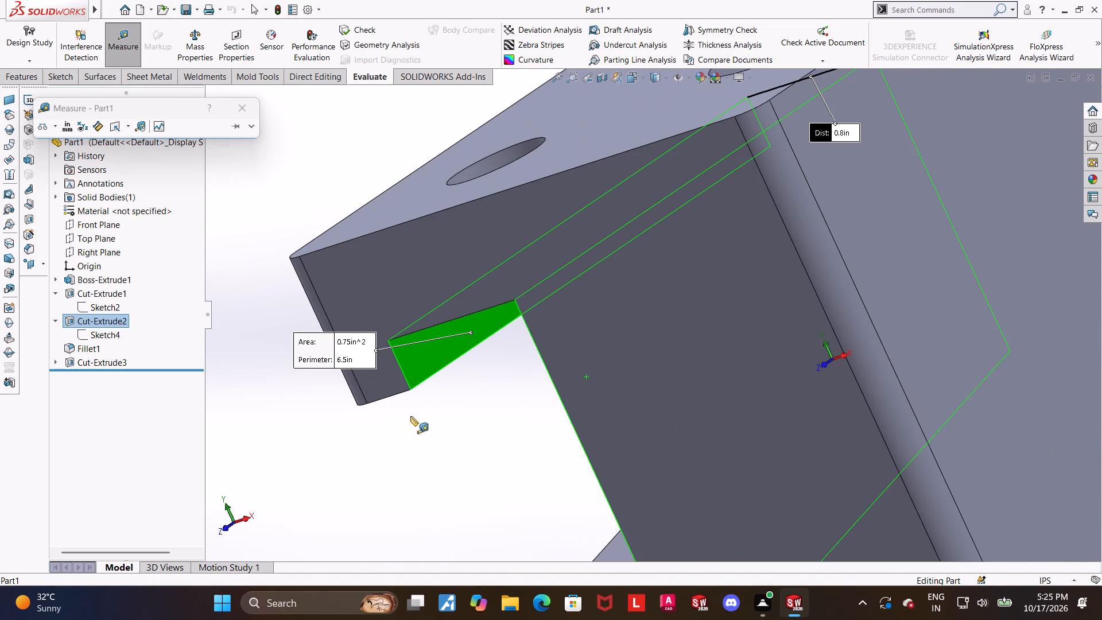
key("Escape")
Measure the distance between the lower lip's short top edge and the recess floor's edge on the same end face.
scroll(866, 137, "up", 2)
scroll(810, 154, "down", 1)
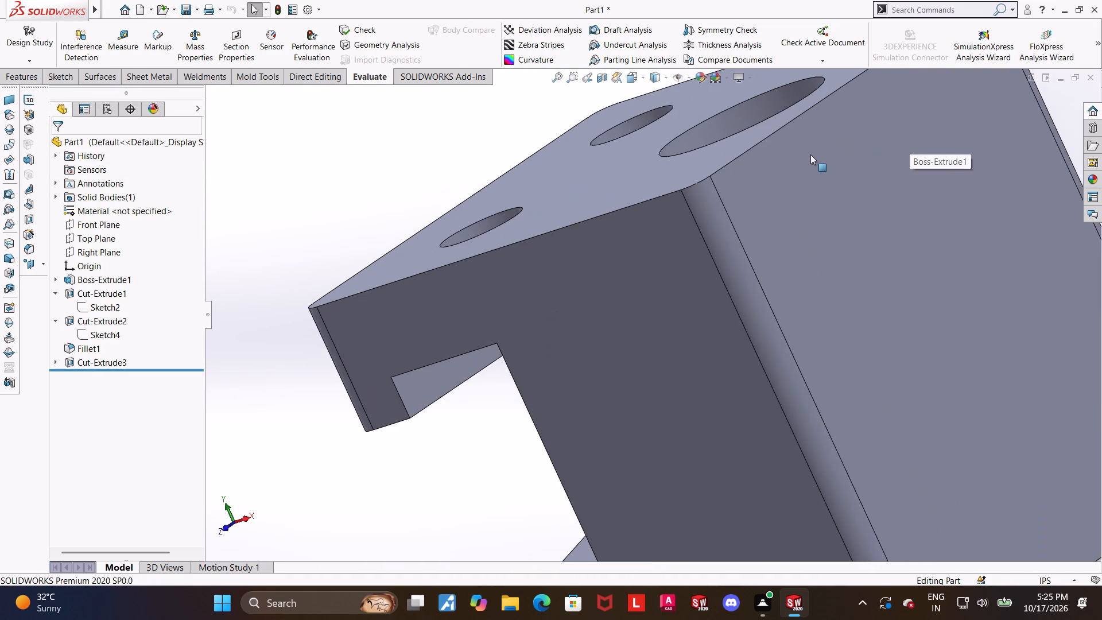
middle_click_drag(778, 179, 872, 184)
scroll(886, 196, "up", 5)
scroll(595, 480, "down", 4)
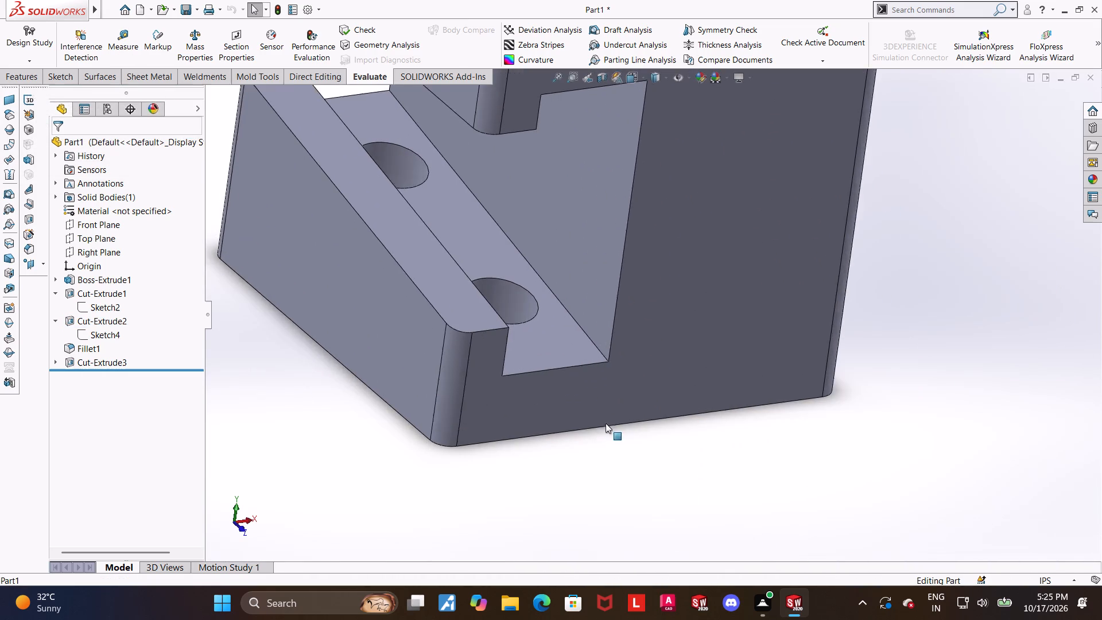
middle_click_drag(627, 276, 604, 269)
scroll(606, 255, "up", 1)
scroll(520, 217, "down", 3)
left_click(125, 31)
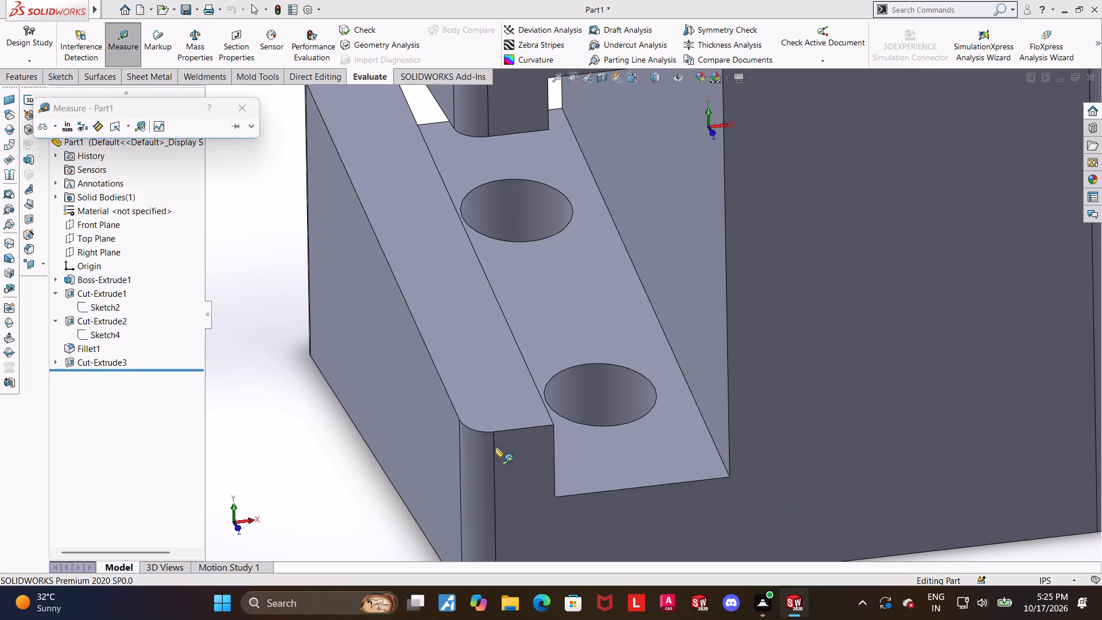
left_click(511, 427)
key("Escape")
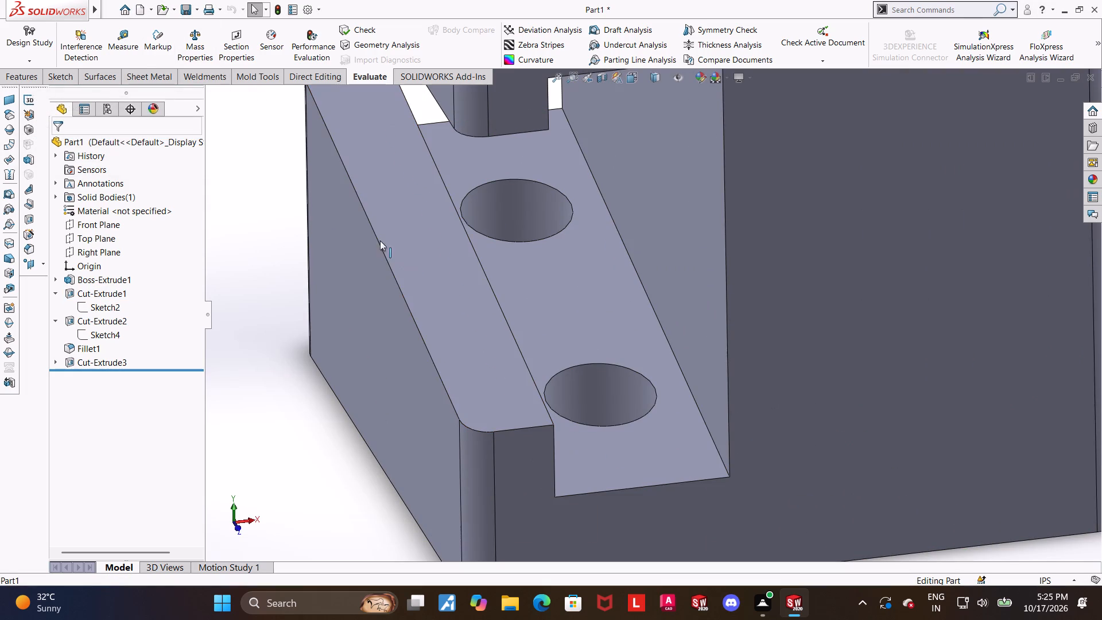
left_click(119, 45)
left_click(541, 425)
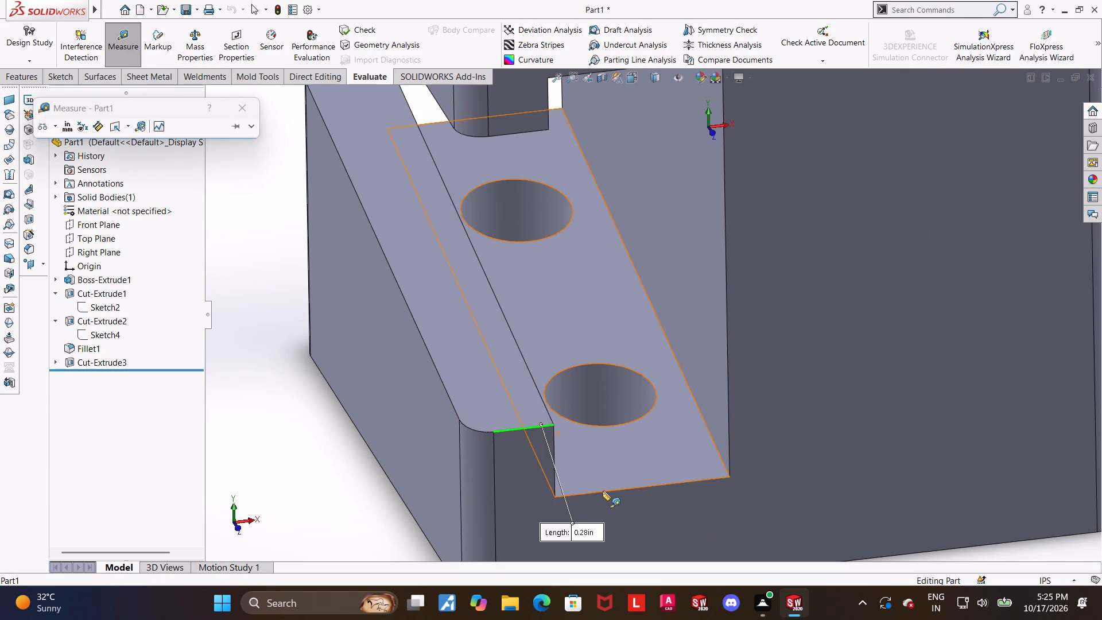
left_click(604, 492)
scroll(622, 470, "up", 4)
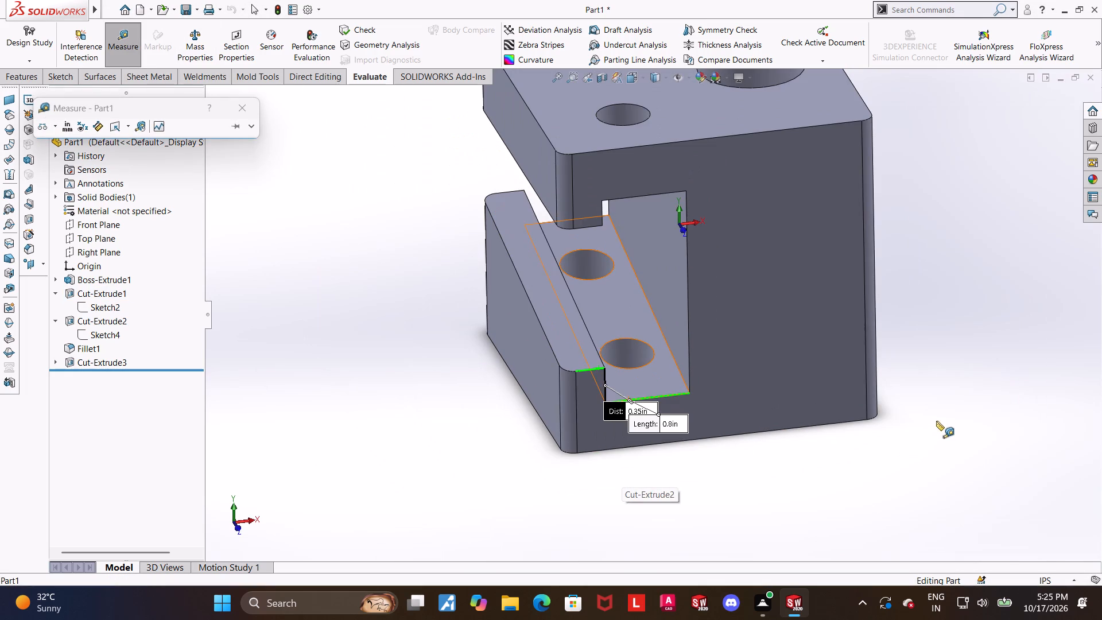
key("Escape")
Examine the slanted recess, its upper and lower lips, and the rounded corners from several angles.
scroll(936, 421, "up", 2)
middle_click_drag(936, 421, 990, 409)
scroll(881, 363, "down", 3)
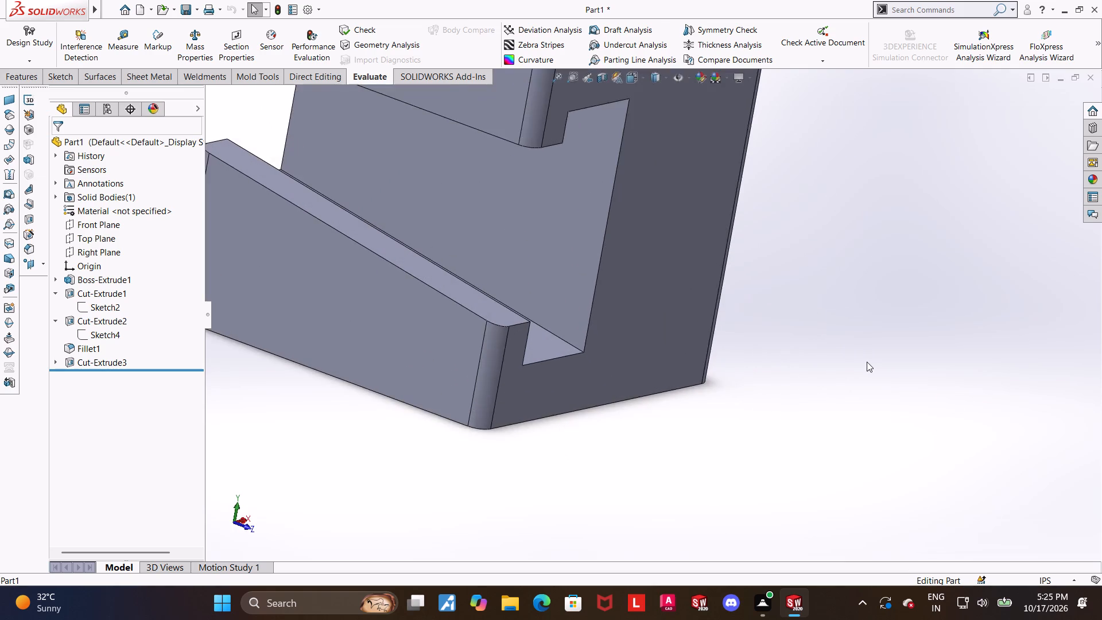
scroll(867, 362, "up", 3)
middle_click_drag(861, 360, 893, 296)
scroll(860, 354, "up", 1)
middle_click_drag(864, 305, 843, 356)
scroll(762, 211, "down", 4)
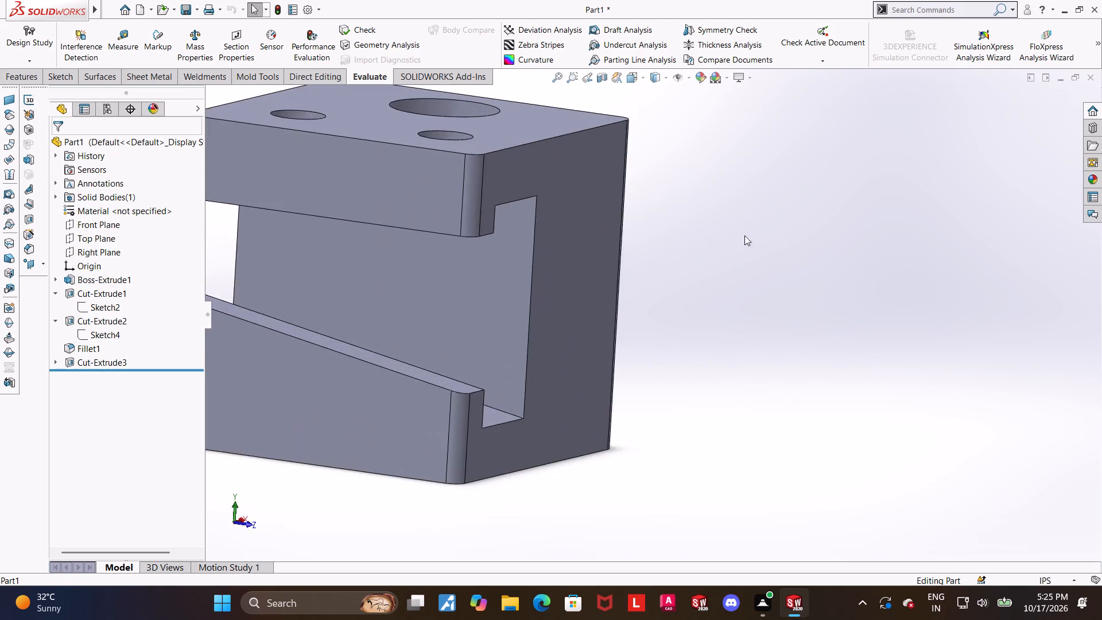
scroll(804, 278, "up", 1)
middle_click_drag(804, 282, 799, 307)
scroll(693, 303, "up", 4)
scroll(576, 315, "down", 3)
middle_click_drag(563, 324, 541, 332)
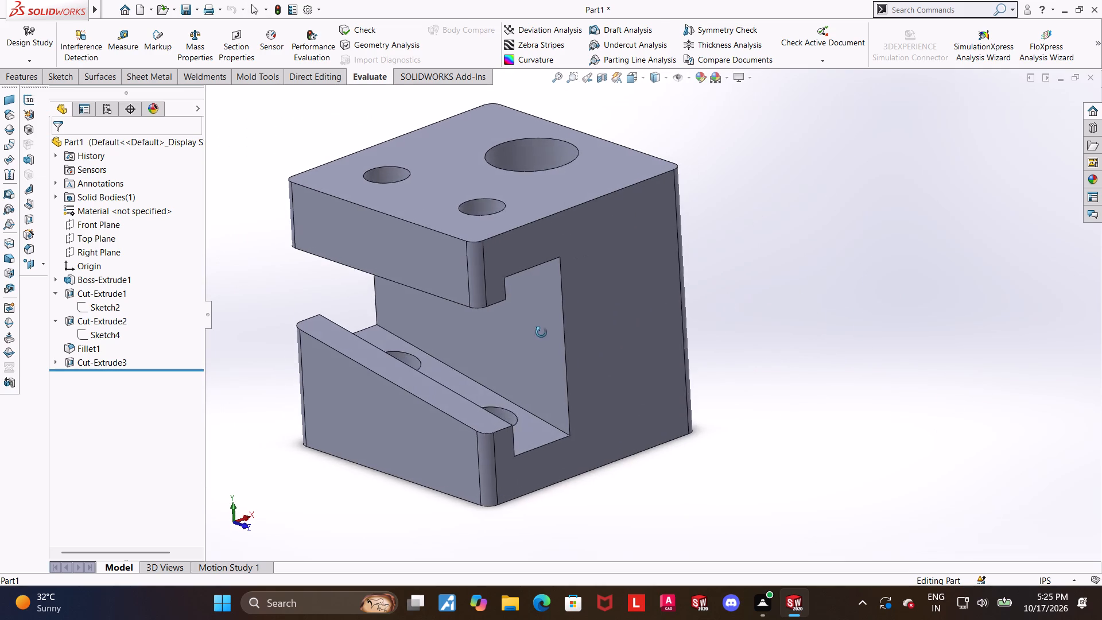
middle_click_drag(541, 332, 540, 333)
scroll(409, 366, "down", 2)
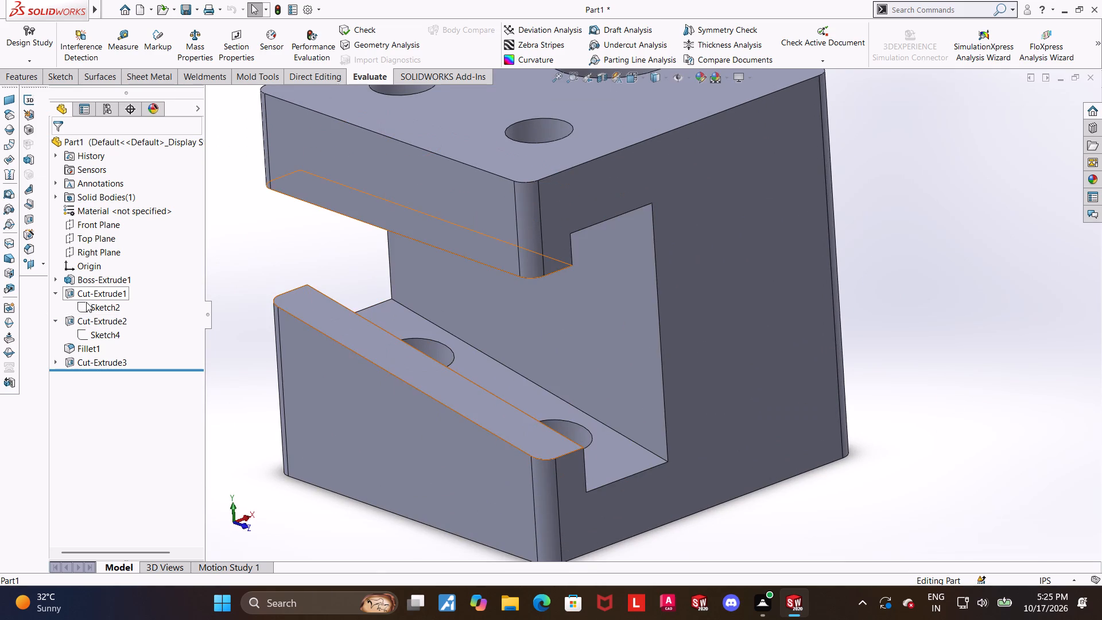
Examine the dimensions of the second cut's sketch against the slanted recess and lips from several angles.
left_click(92, 336)
middle_click_drag(340, 330, 366, 287)
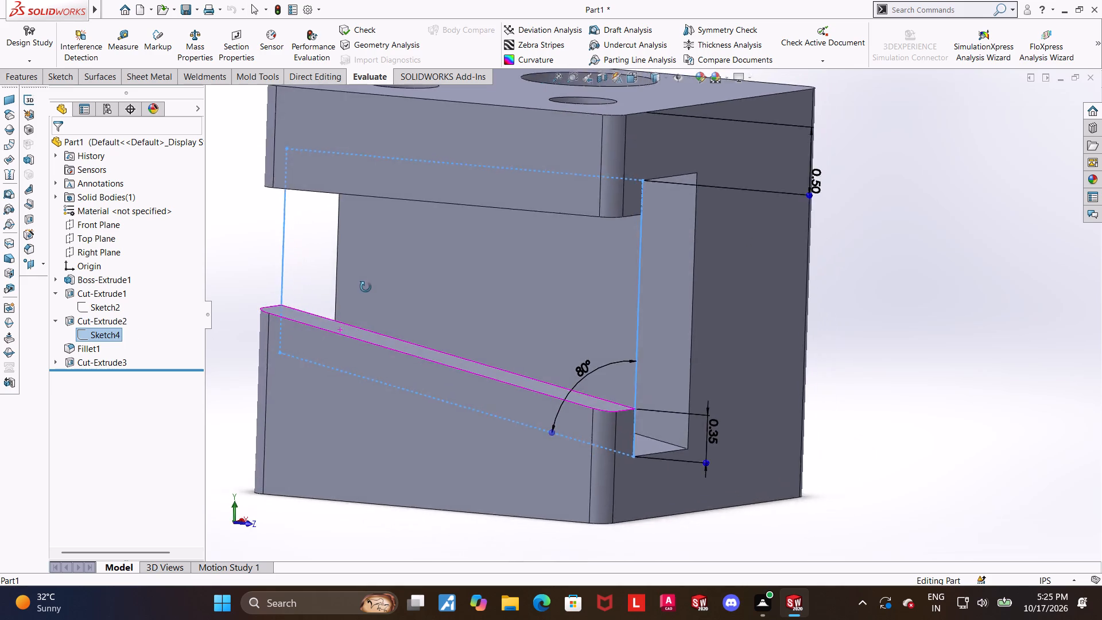
middle_click_drag(366, 287, 403, 260)
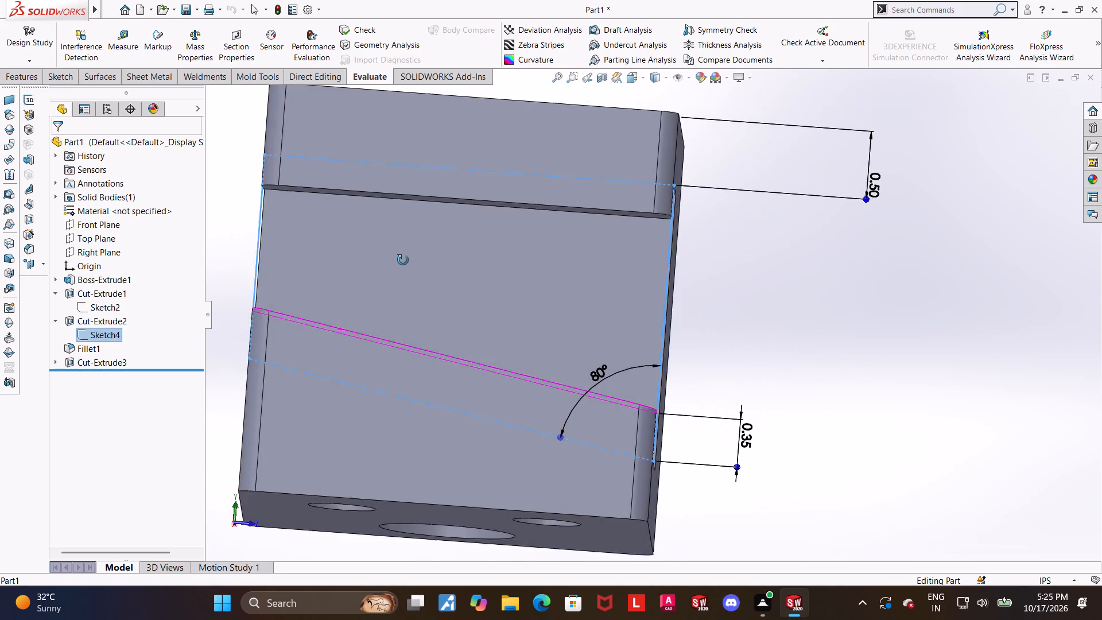
middle_click_drag(403, 260, 360, 281)
scroll(359, 282, "up", 3)
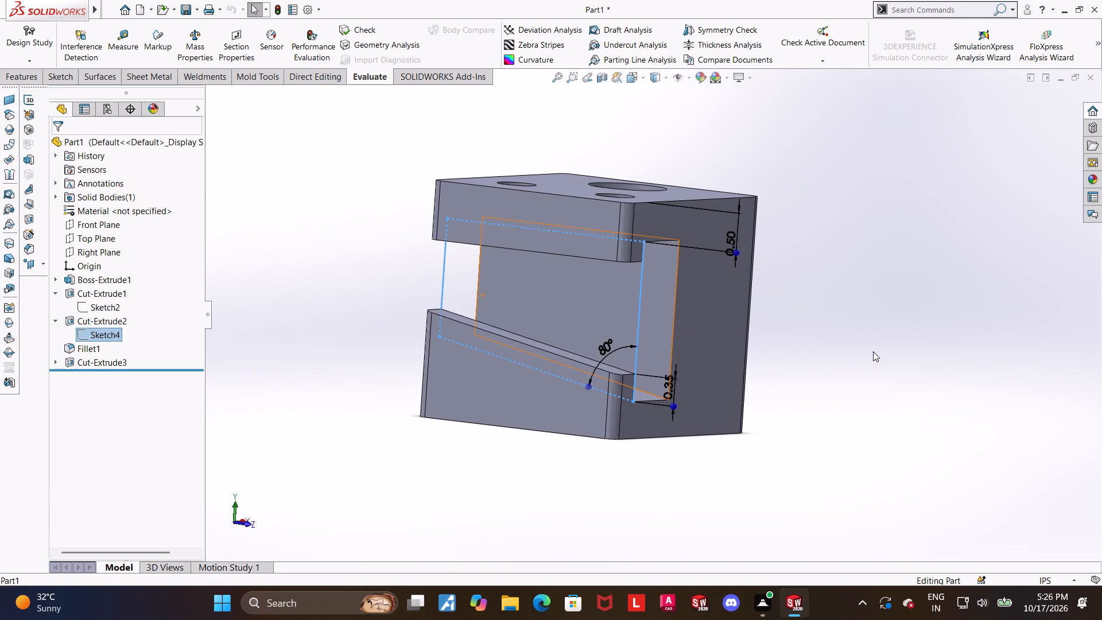
left_click(873, 351)
scroll(875, 347, "up", 1)
middle_click_drag(872, 348, 857, 363)
scroll(569, 200, "down", 3)
scroll(598, 288, "up", 4)
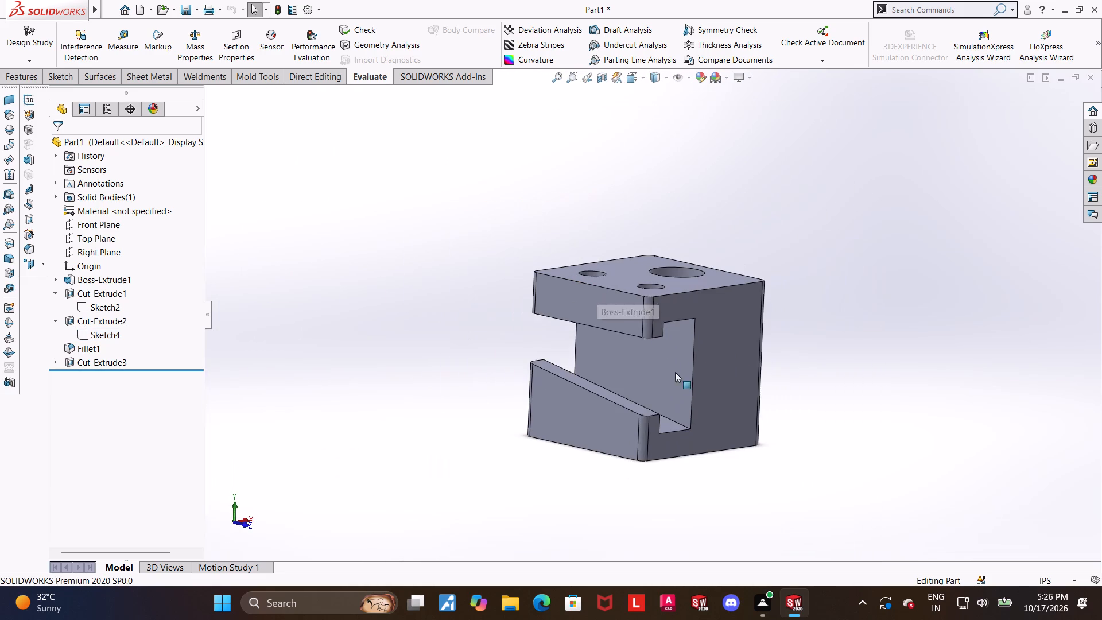
scroll(677, 377, "down", 2)
middle_click_drag(665, 352, 665, 385)
scroll(663, 377, "down", 1)
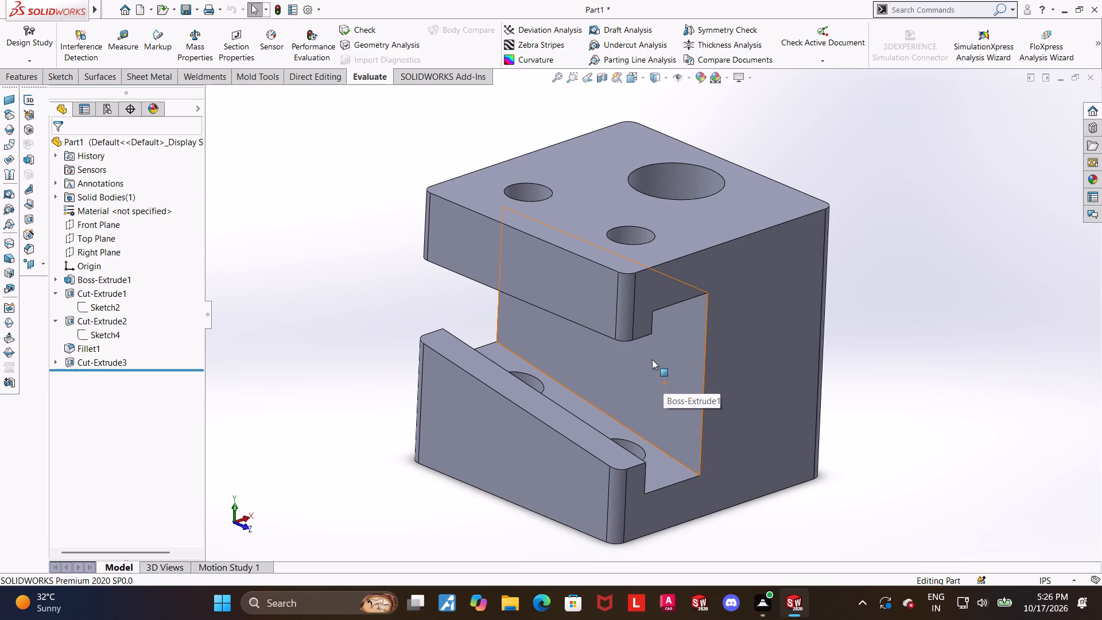
left_click(918, 333)
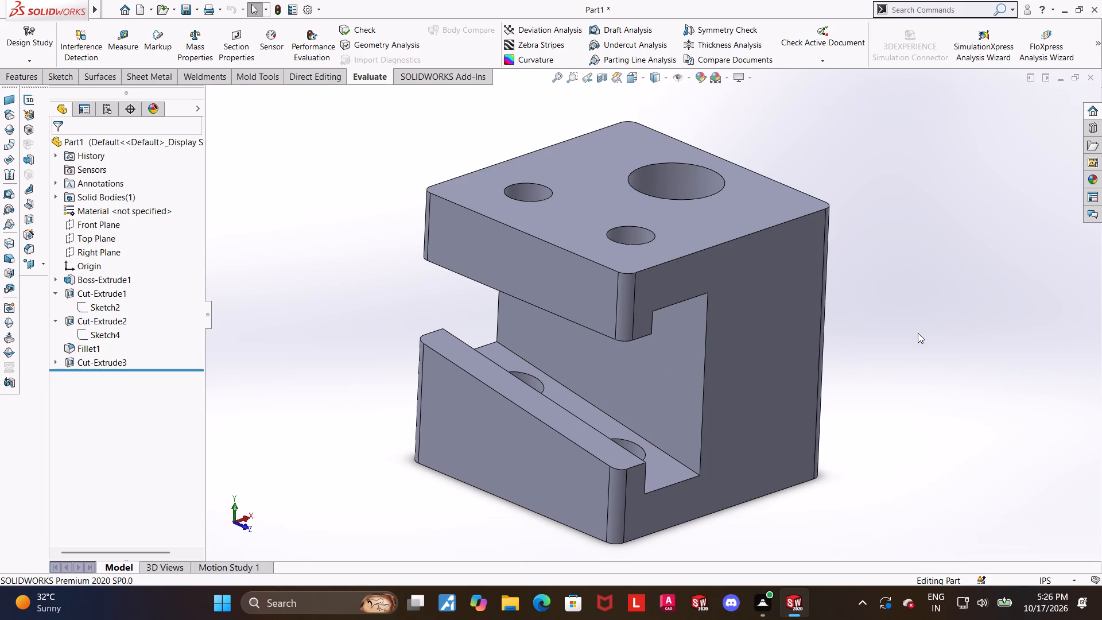
Measure the overall height between the block's top and bottom faces.
left_click(127, 32)
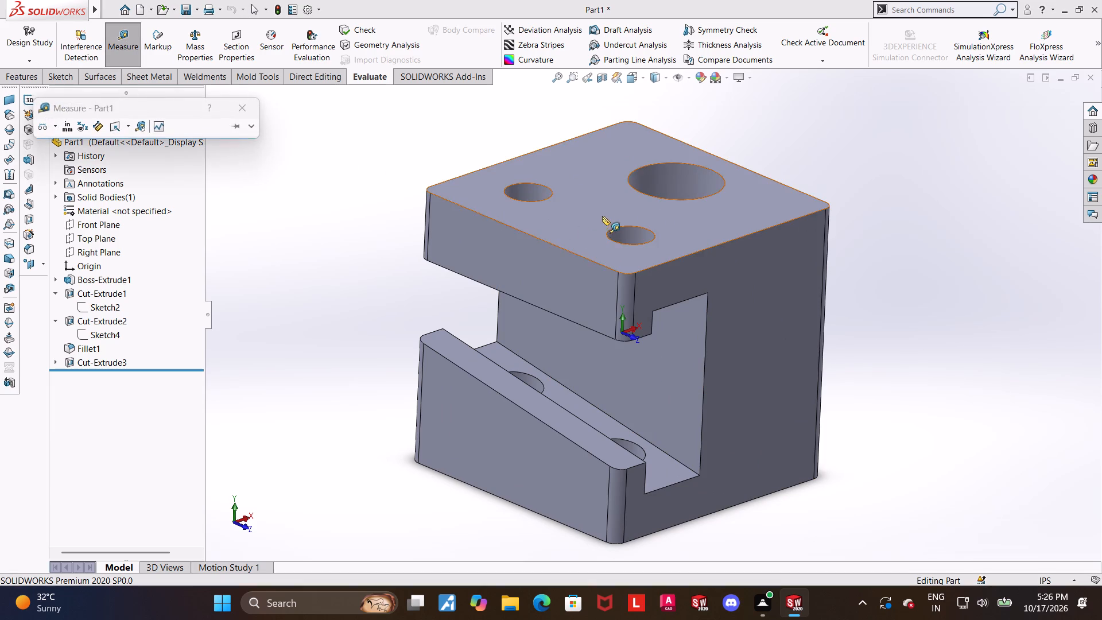
left_click(728, 218)
middle_click_drag(772, 313, 760, 142)
left_click(748, 418)
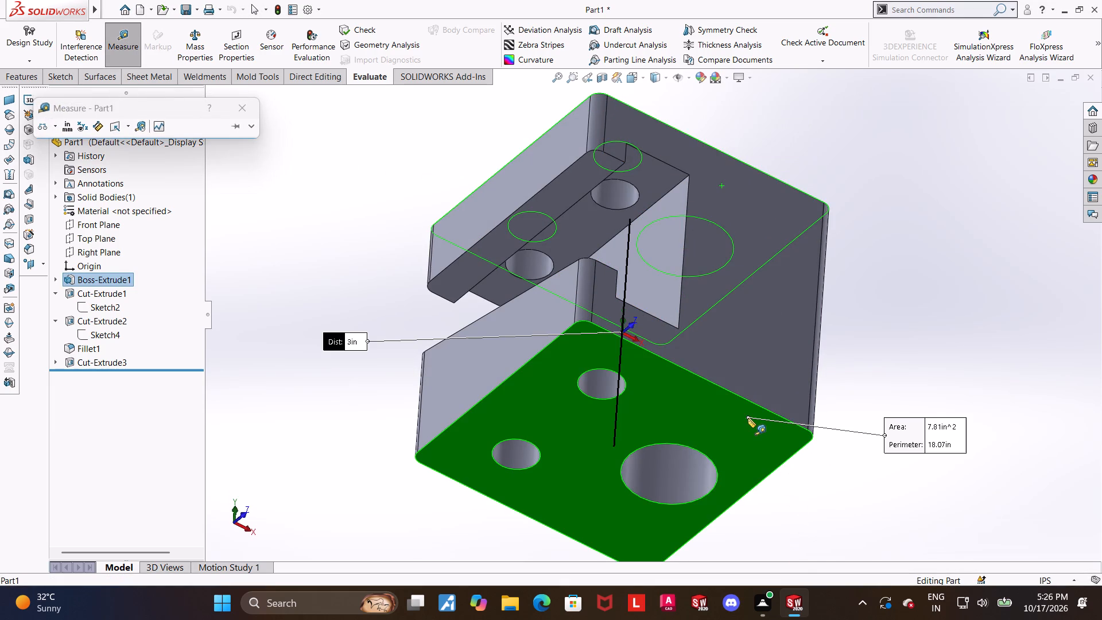
key("Escape")
Measure the overall distance between the upper arm's outer side face and the block's opposite back face.
scroll(748, 418, "up", 3)
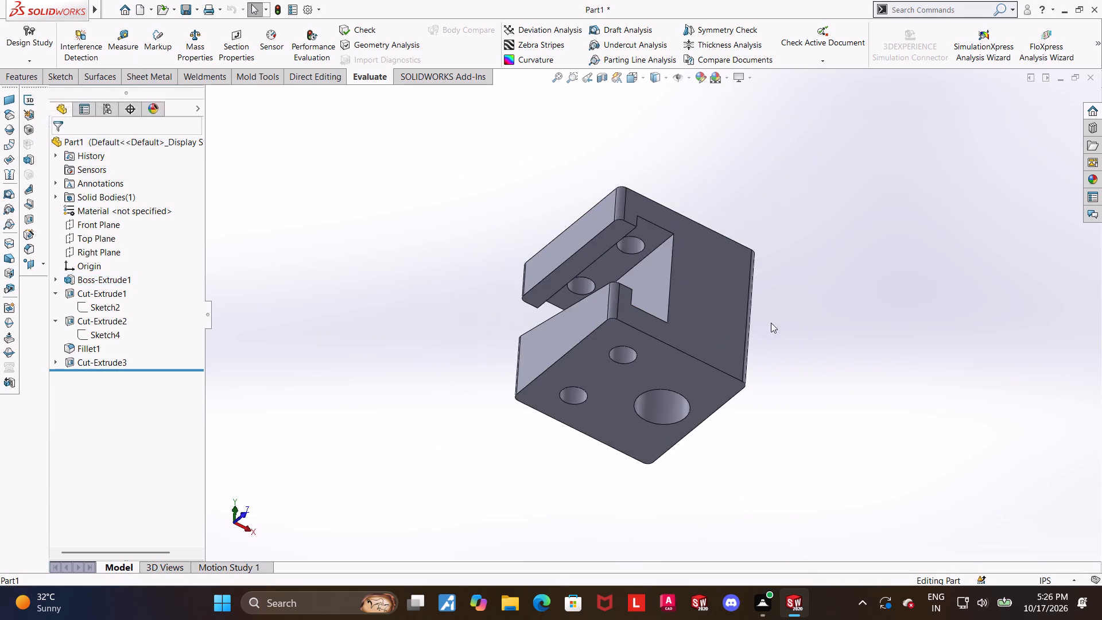
middle_click_drag(773, 284, 792, 449)
scroll(789, 306, "down", 2)
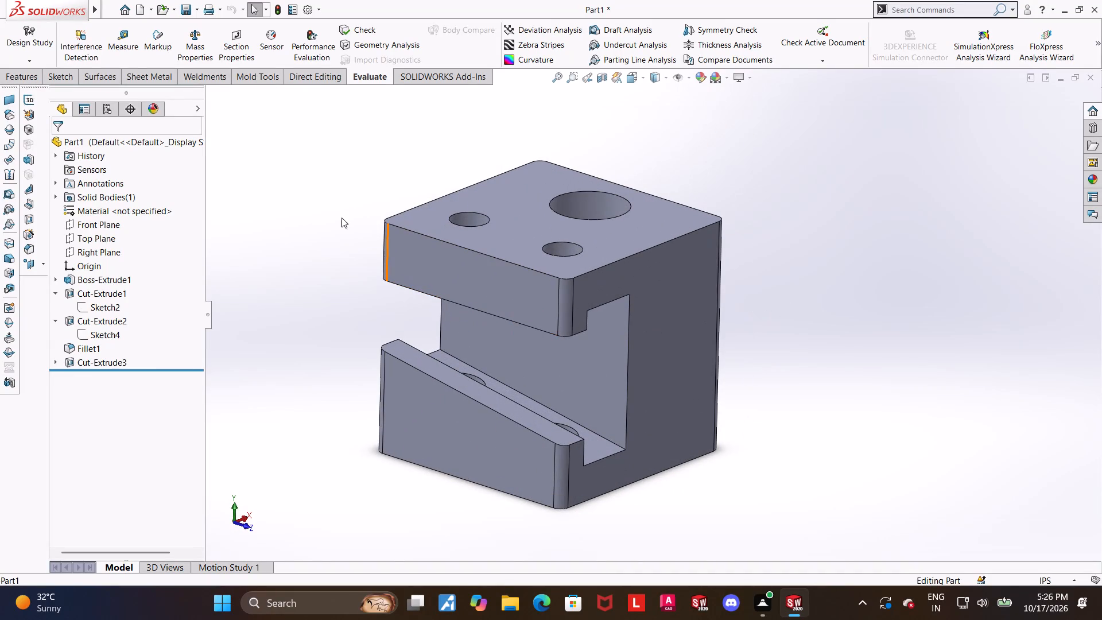
left_click(116, 37)
left_click(536, 289)
middle_click_drag(860, 260, 744, 299)
left_click(630, 298)
key("Escape")
Measure the overall distance between the block's two opposite end faces that carry the recess profile.
scroll(626, 301, "up", 4)
middle_click_drag(623, 310, 635, 312)
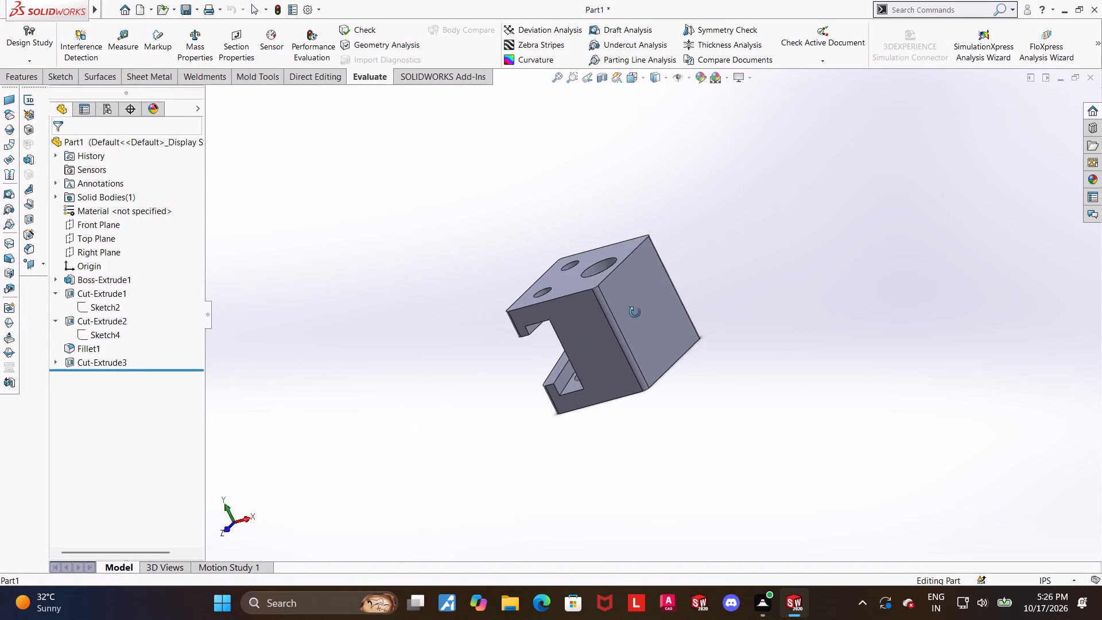
middle_click_drag(635, 312, 748, 363)
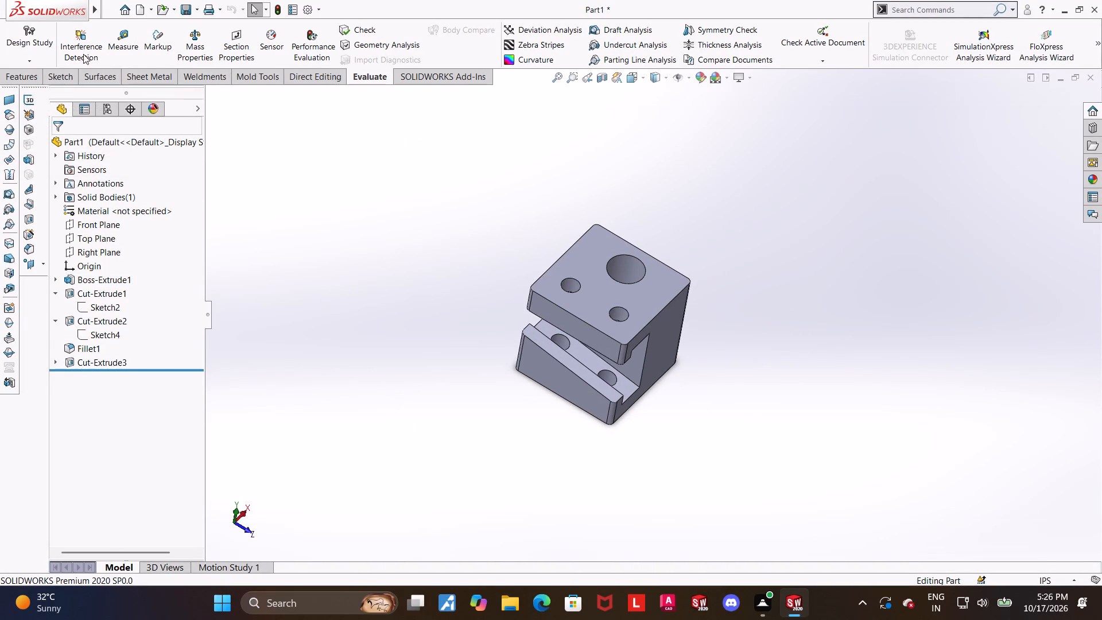
left_click(115, 46)
scroll(673, 337, "down", 4)
left_click(625, 299)
middle_click_drag(634, 293, 693, 327)
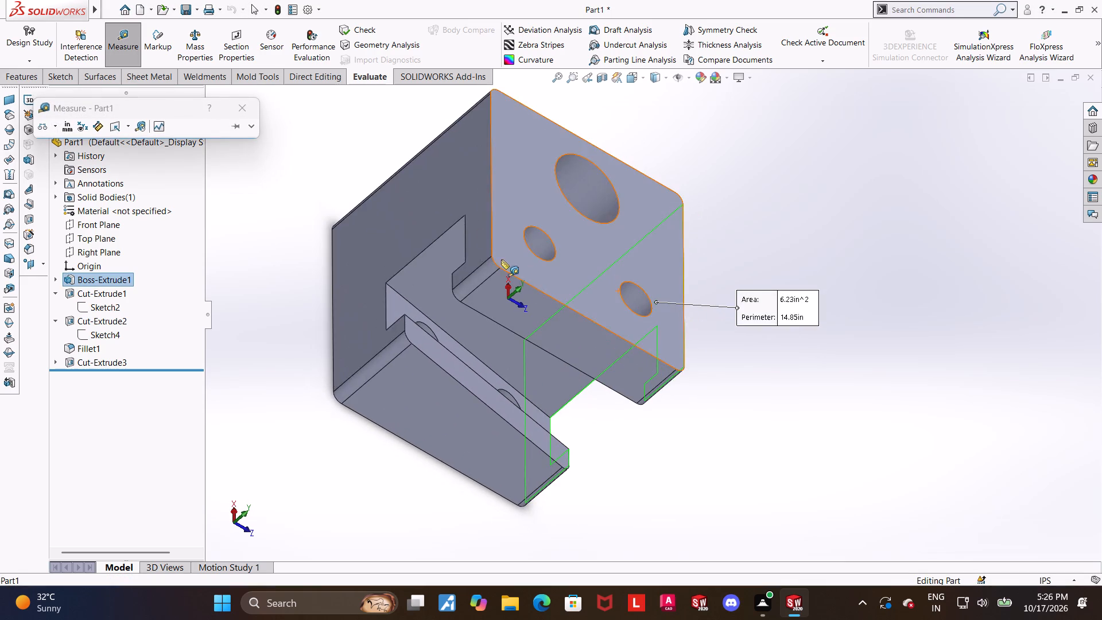
left_click(464, 184)
key("Escape")
Measure the diameter of the large through hole from an isometric view of the part.
middle_click_drag(732, 372, 716, 320)
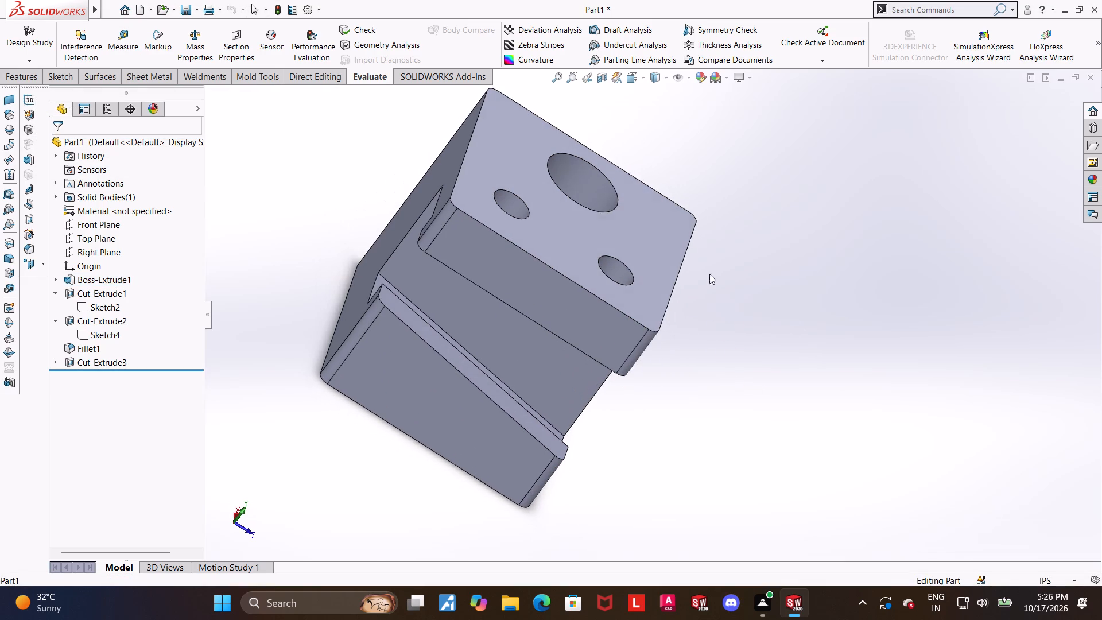
left_click(625, 81)
left_click(606, 400)
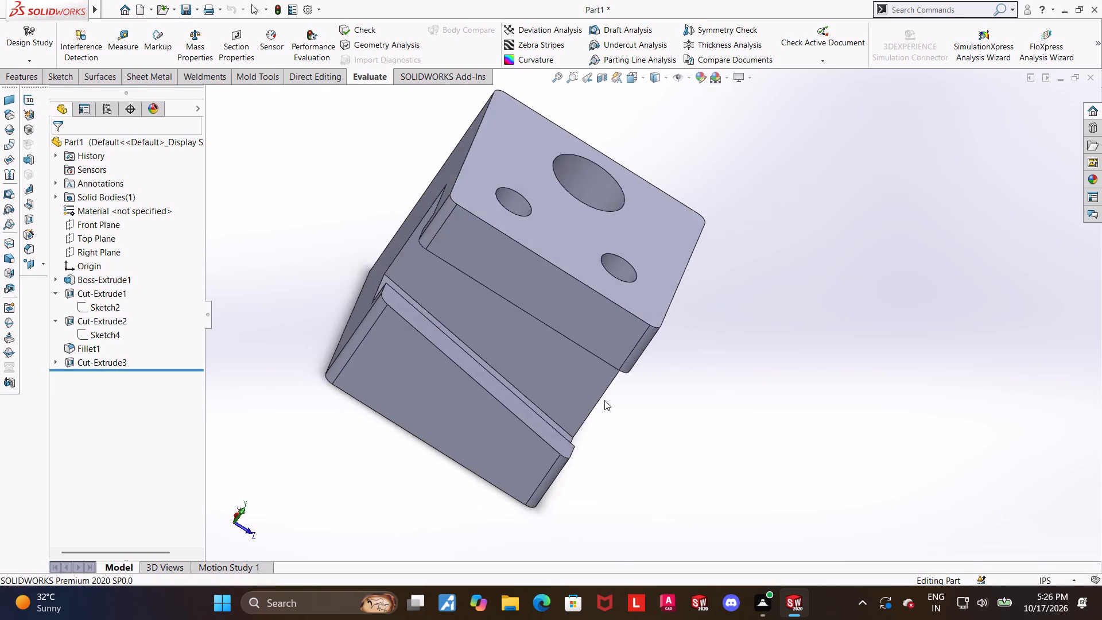
scroll(795, 281, "down", 1)
scroll(662, 413, "up", 1)
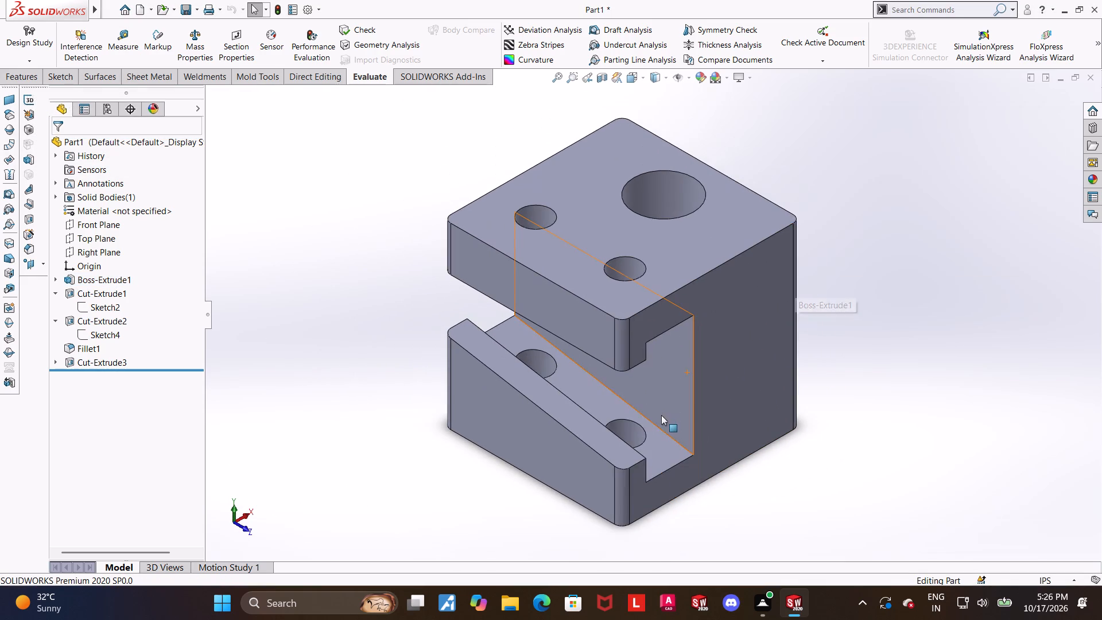
scroll(562, 427, "down", 1)
scroll(674, 400, "up", 1)
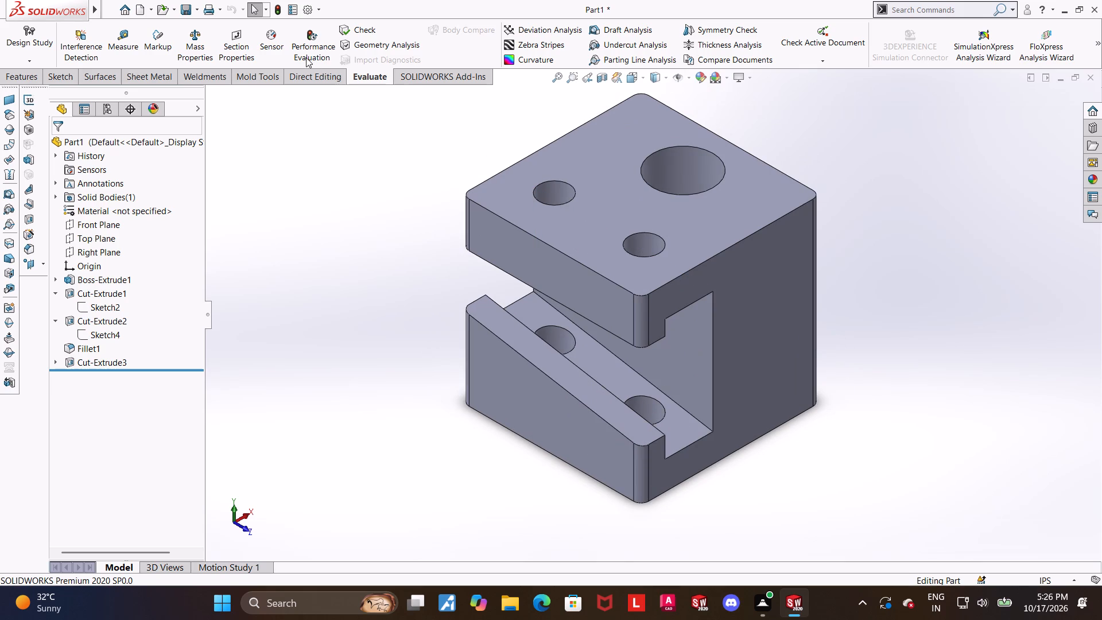
left_click(110, 57)
left_click(682, 170)
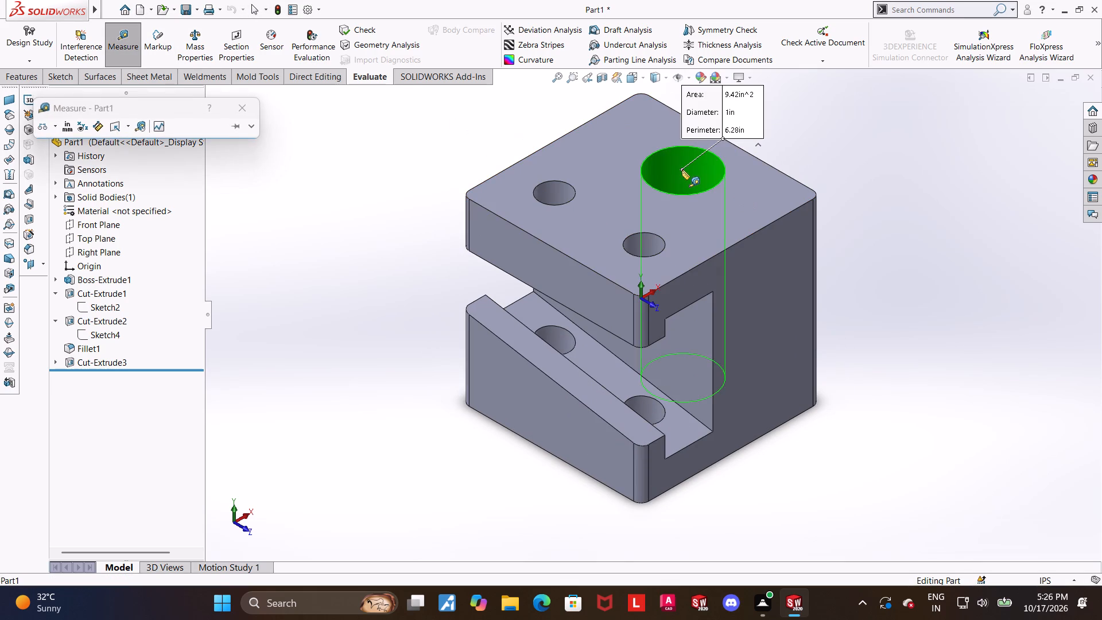
key("Escape")
Measure the diameter of one of the small through holes in the upper arm.
left_click(122, 26)
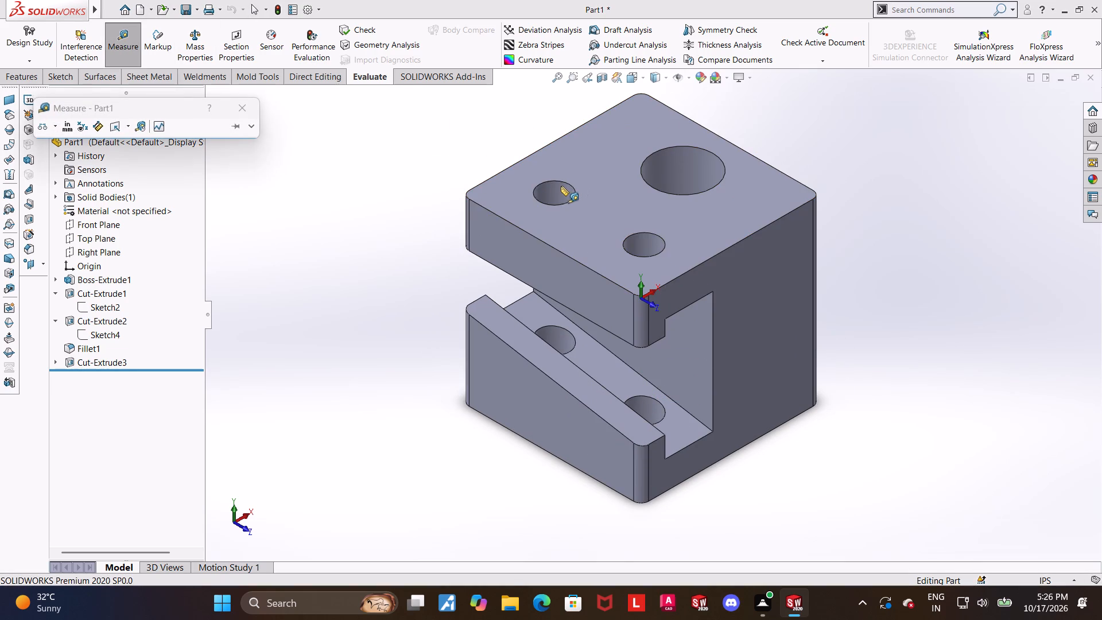
left_click(560, 187)
key("Escape")
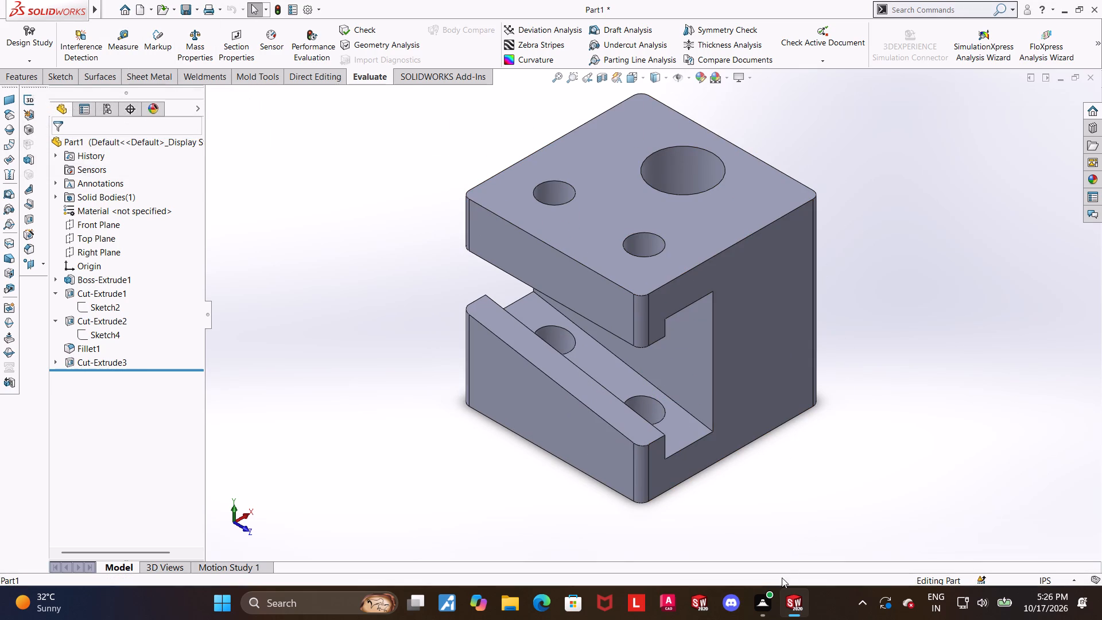
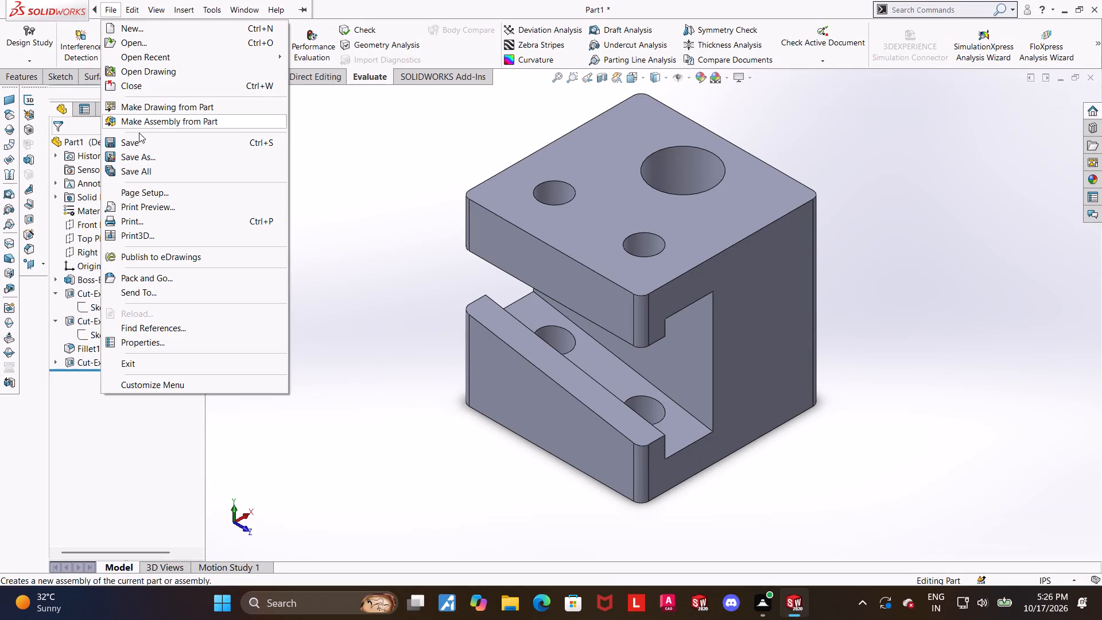
Save the part in the Downloads folder as a SOLIDWORKS part file named "angled clamping block".
left_click(142, 156)
type("angled clampig")
key("space")
key("BackSpace")
key("BackSpace")
type("ng block")
key("space")
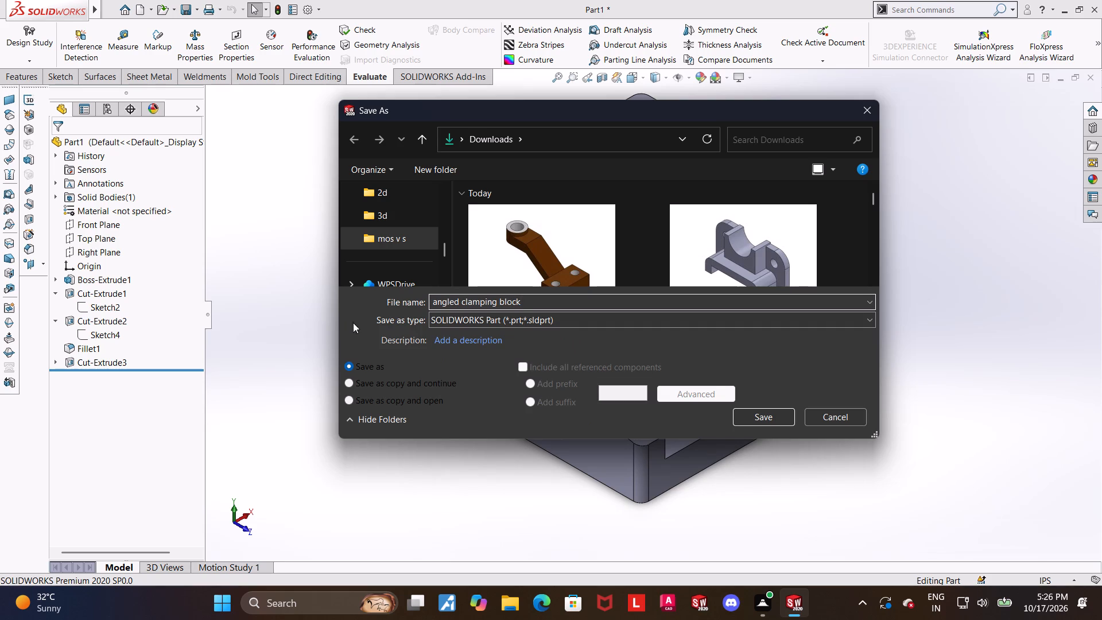
left_click(781, 420)
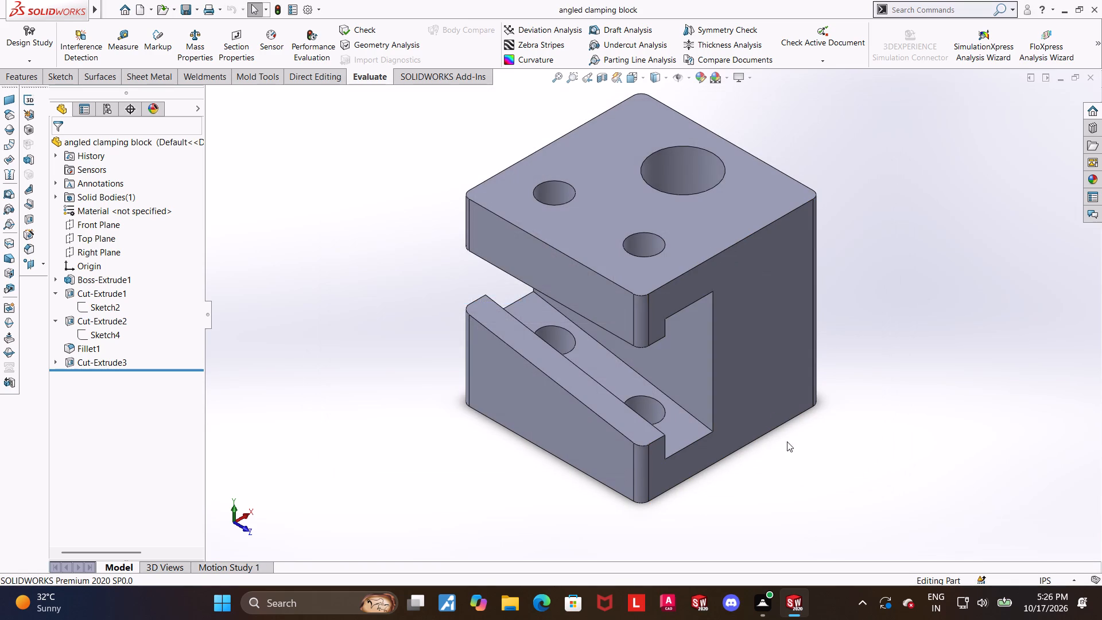
Save a copy of the part as an Adobe PDF named "angled clamping block" in the Downloads folder.
left_click(137, 157)
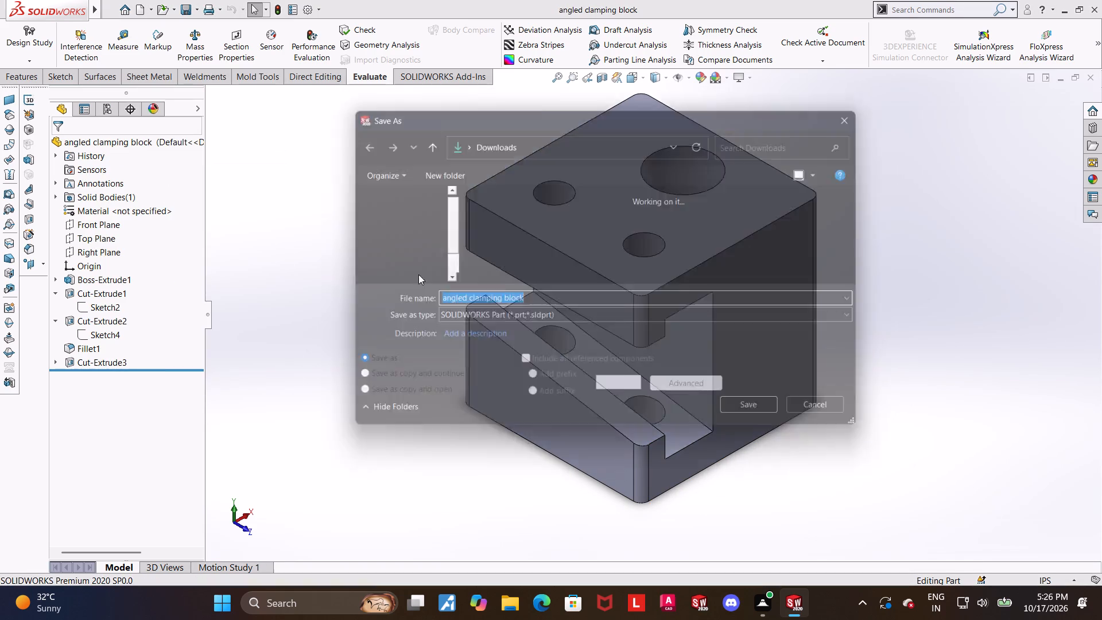
left_click(449, 318)
left_click(612, 87)
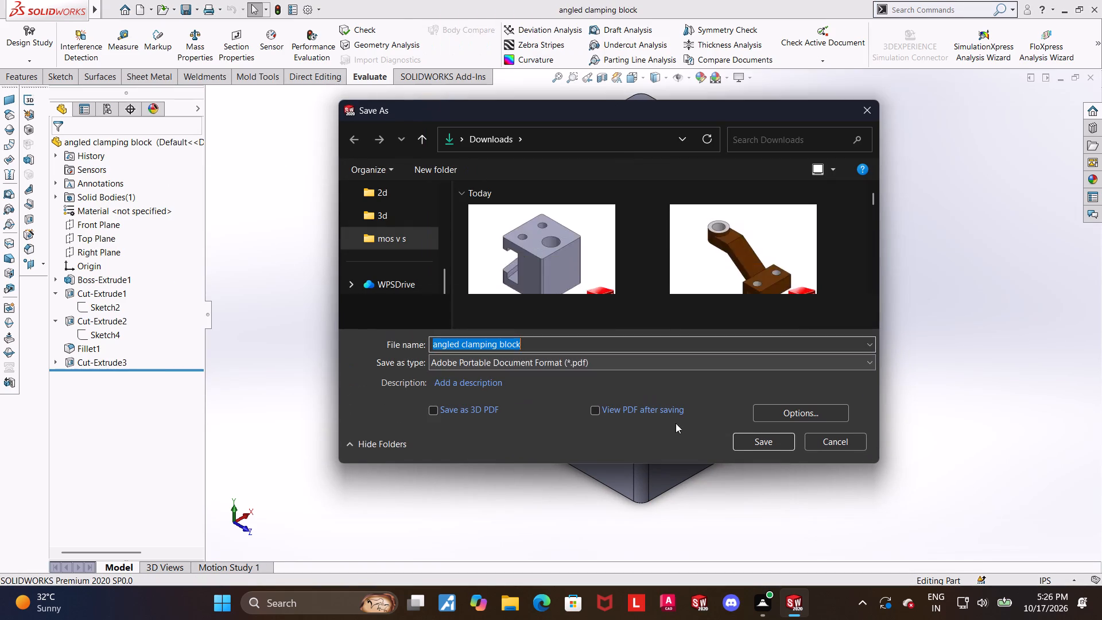
left_click(760, 444)
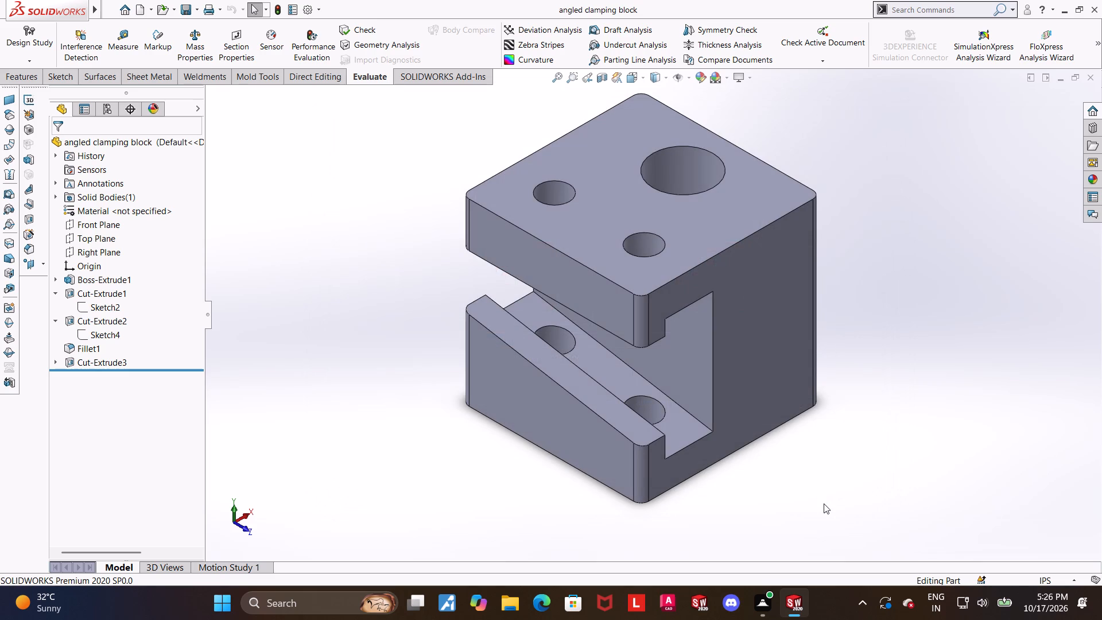